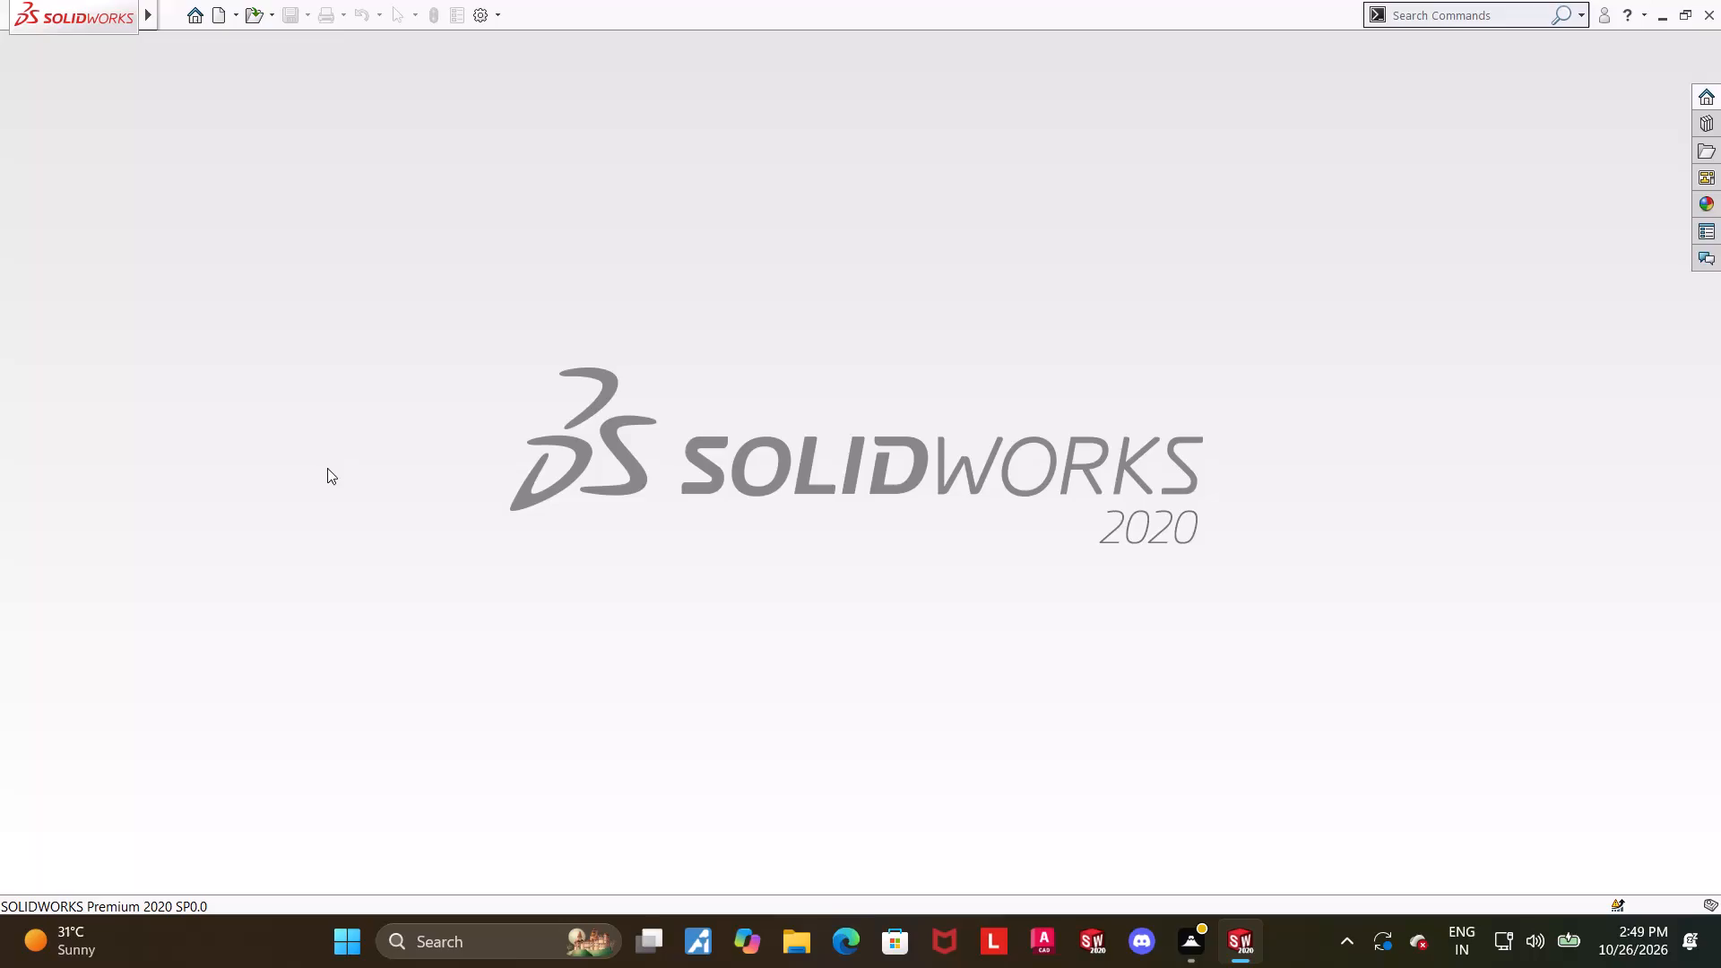
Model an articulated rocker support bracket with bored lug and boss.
Create a new part document.
click(267, 214)
click(217, 24)
double_click(462, 447)
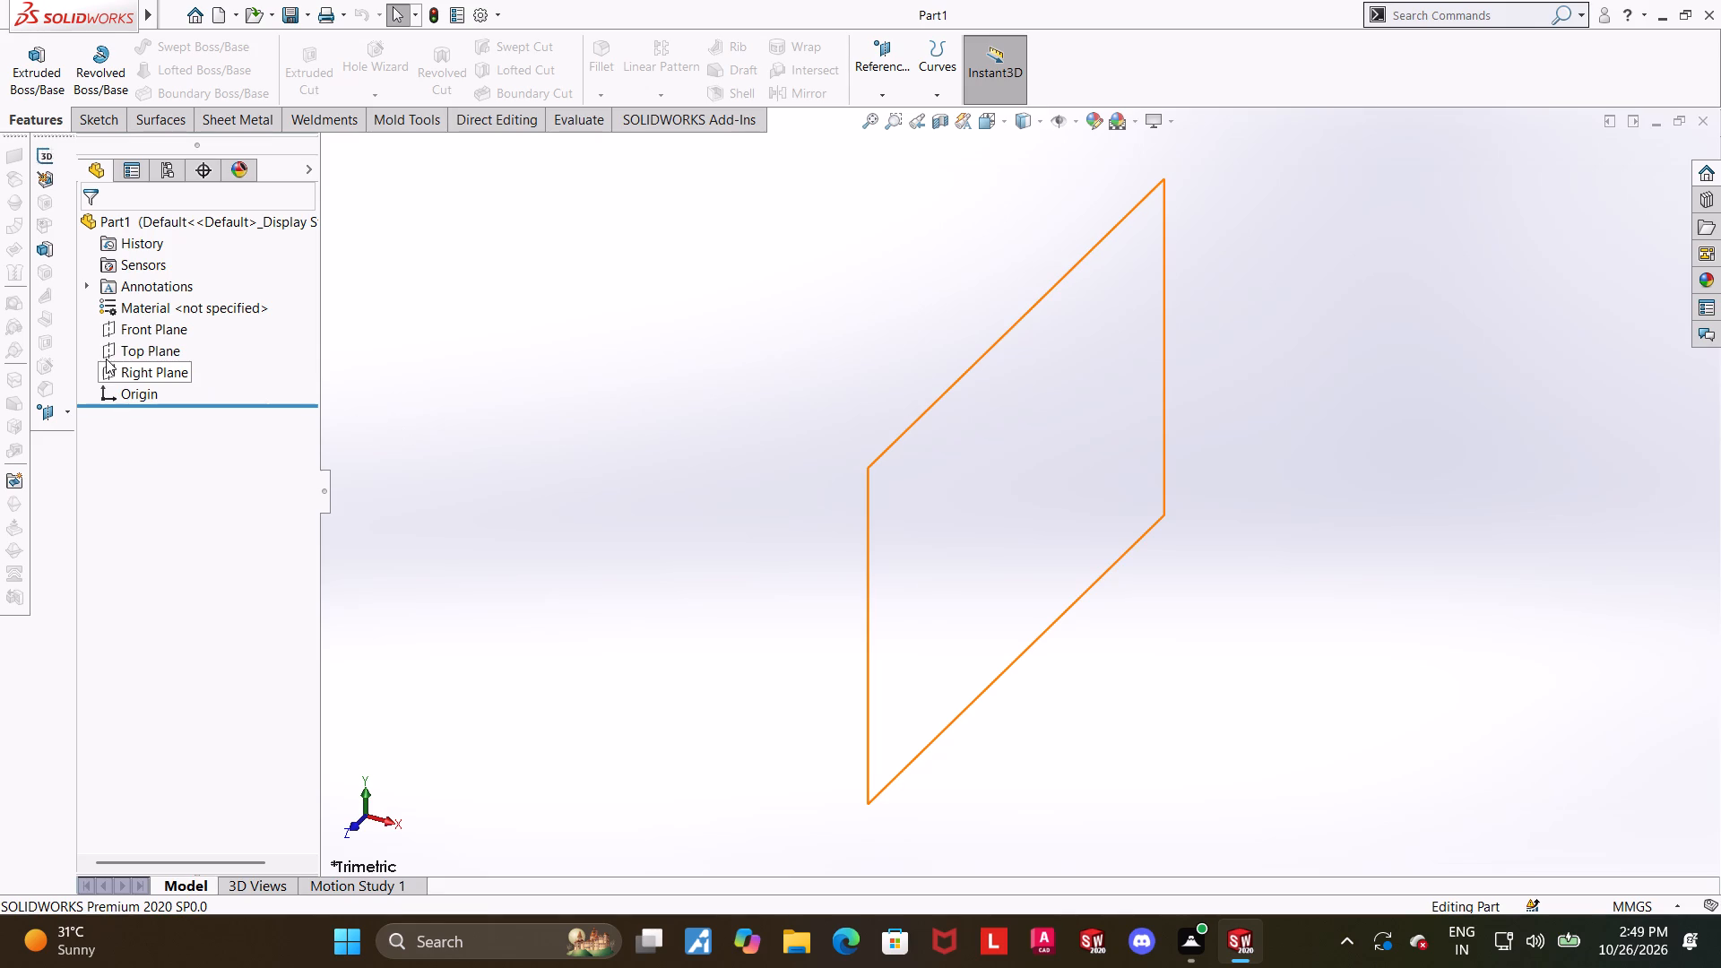
Start a sketch on the Front Plane.
click(135, 339)
click(143, 324)
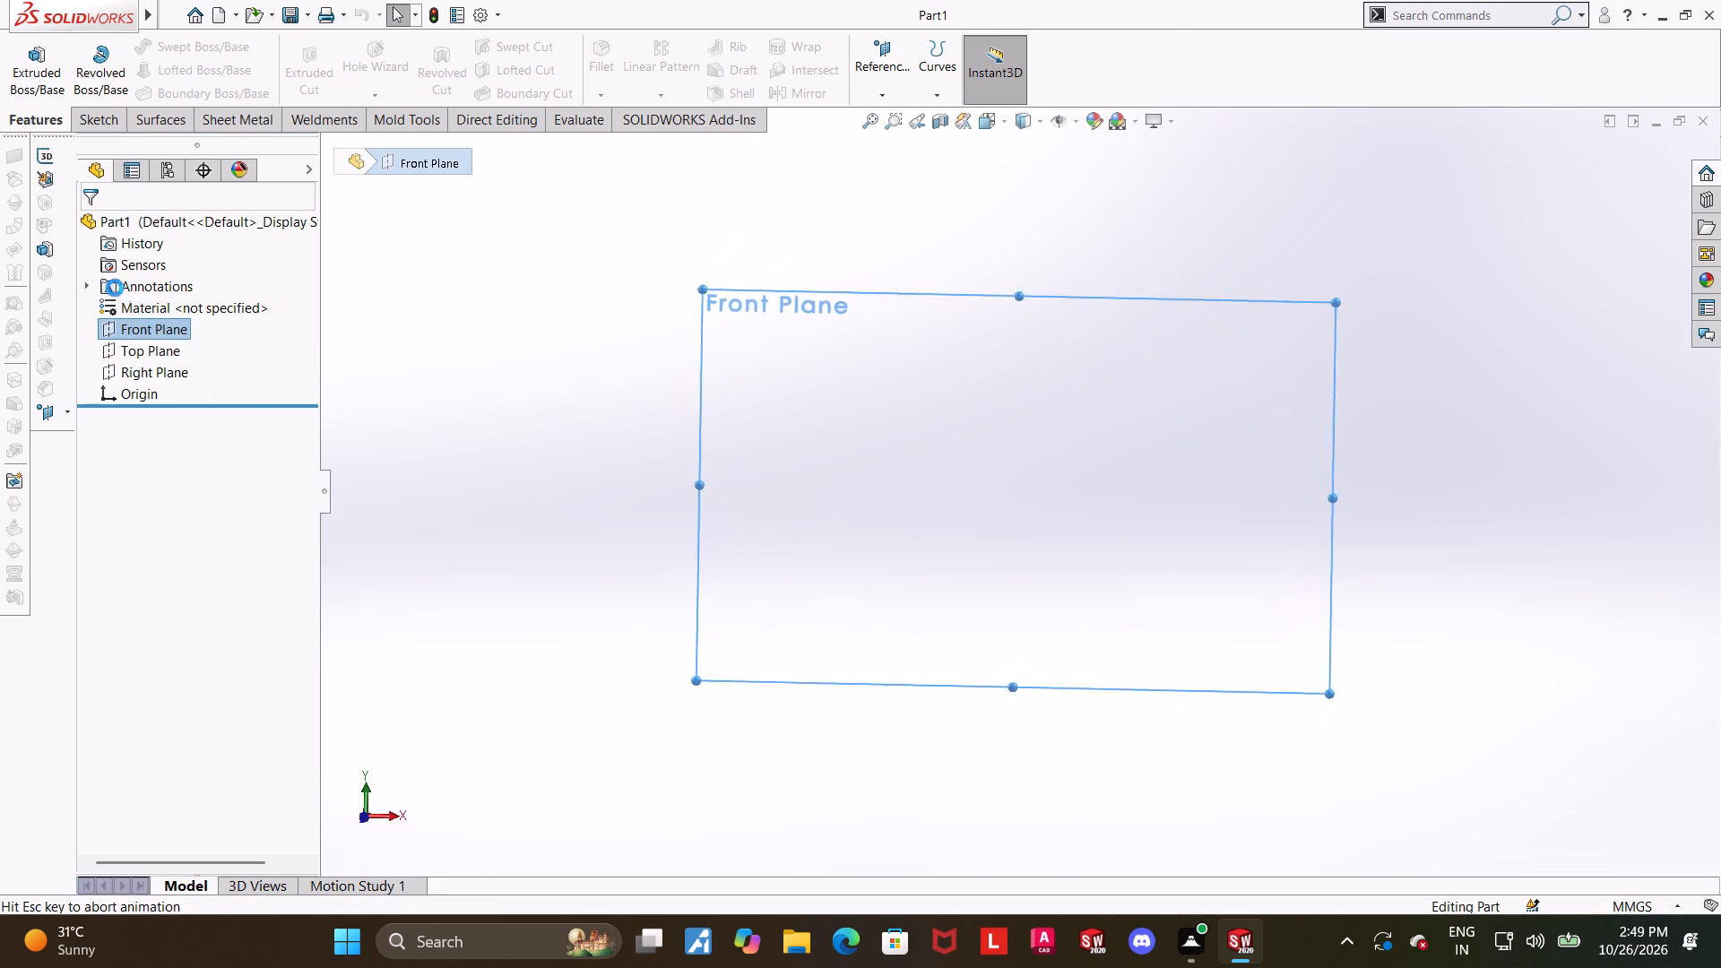
Sketch connected lines from the origin: about 92 mm up, 18 mm left, 54 mm down and 31 mm left.
click(160, 43)
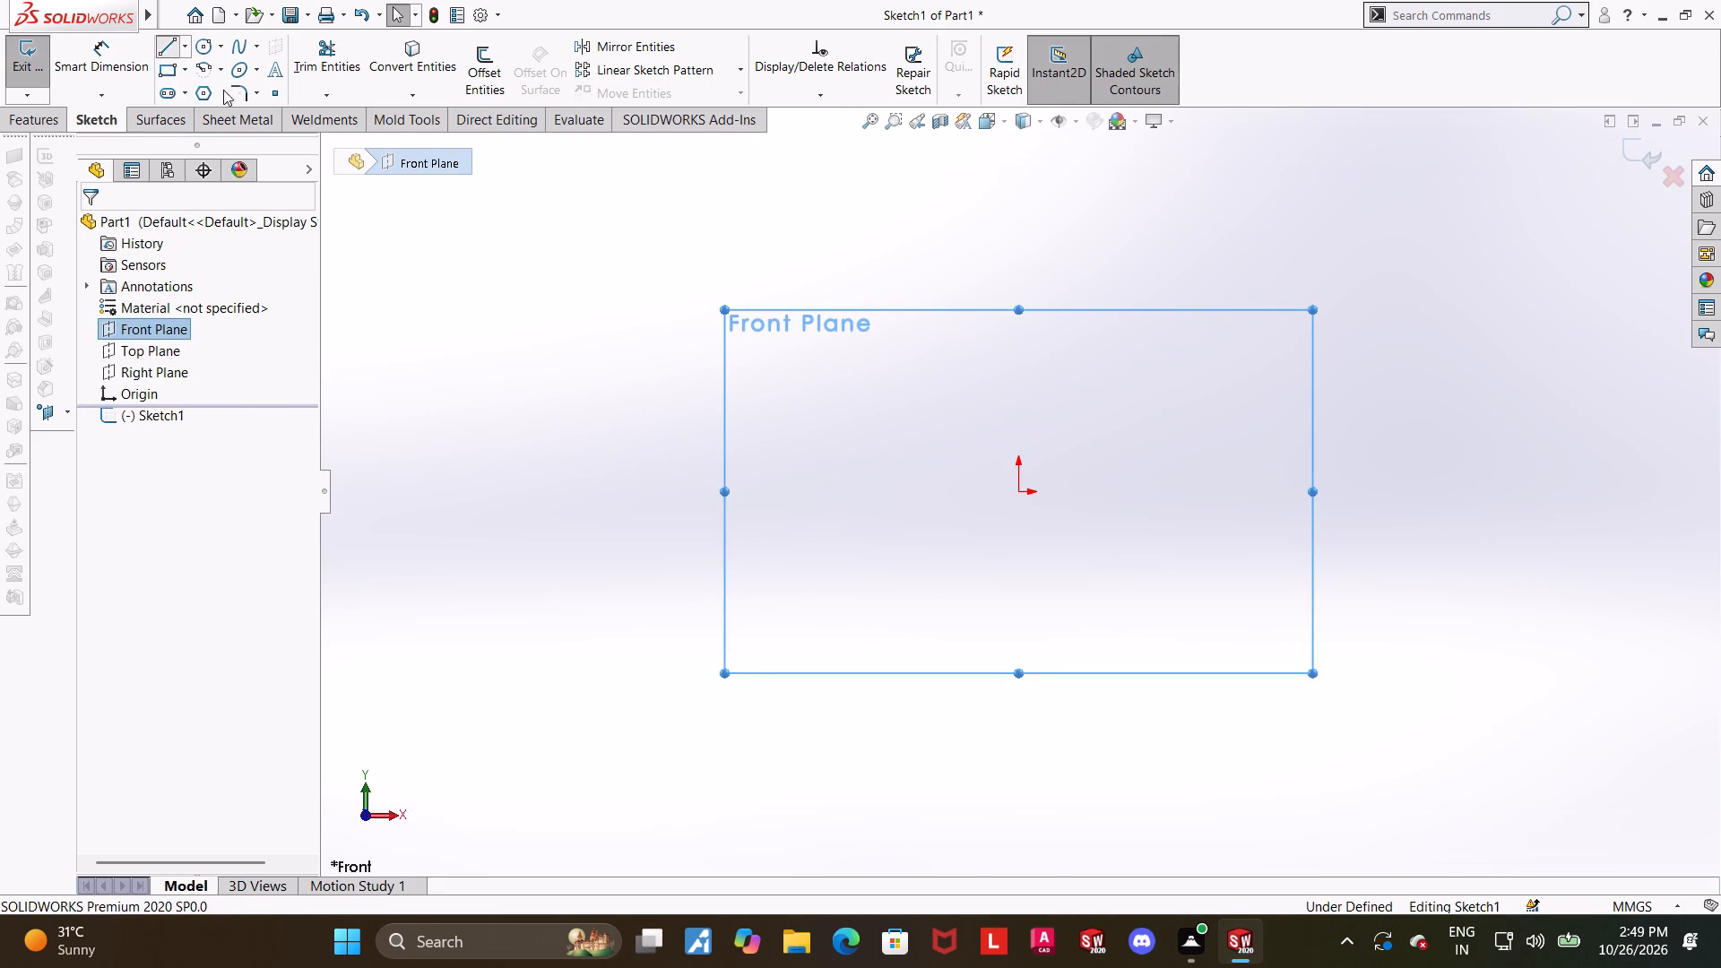
scroll(1157, 501, up, 2)
scroll(1147, 458, down, 1)
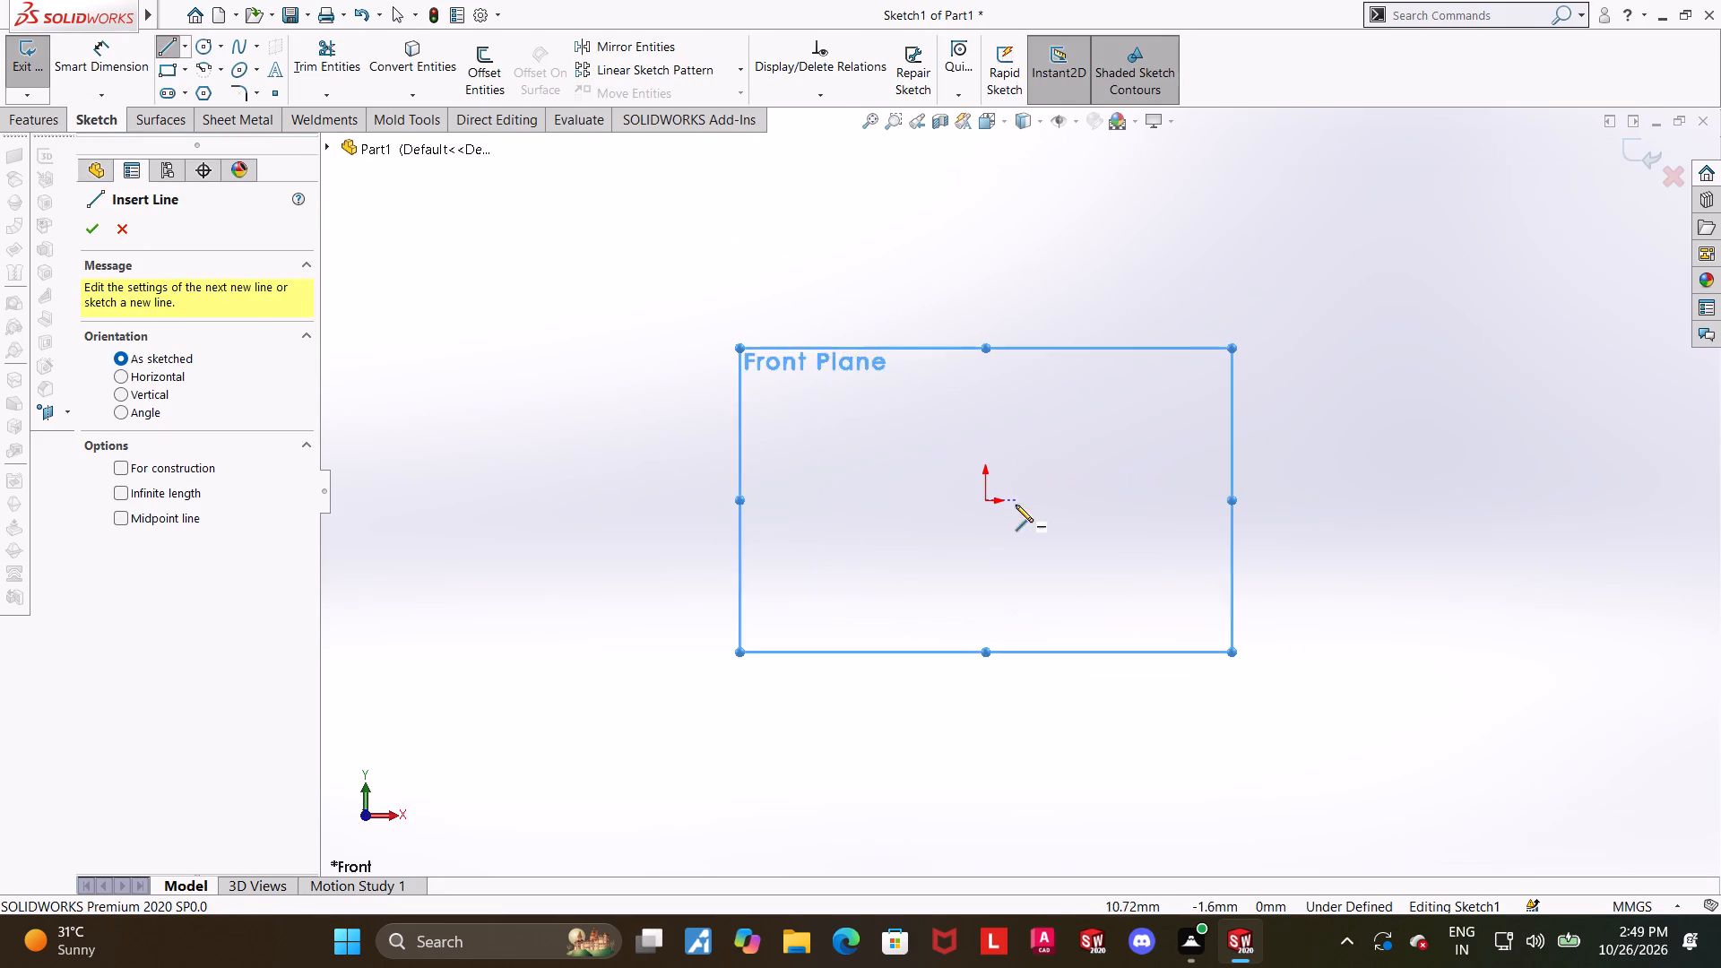
click(985, 503)
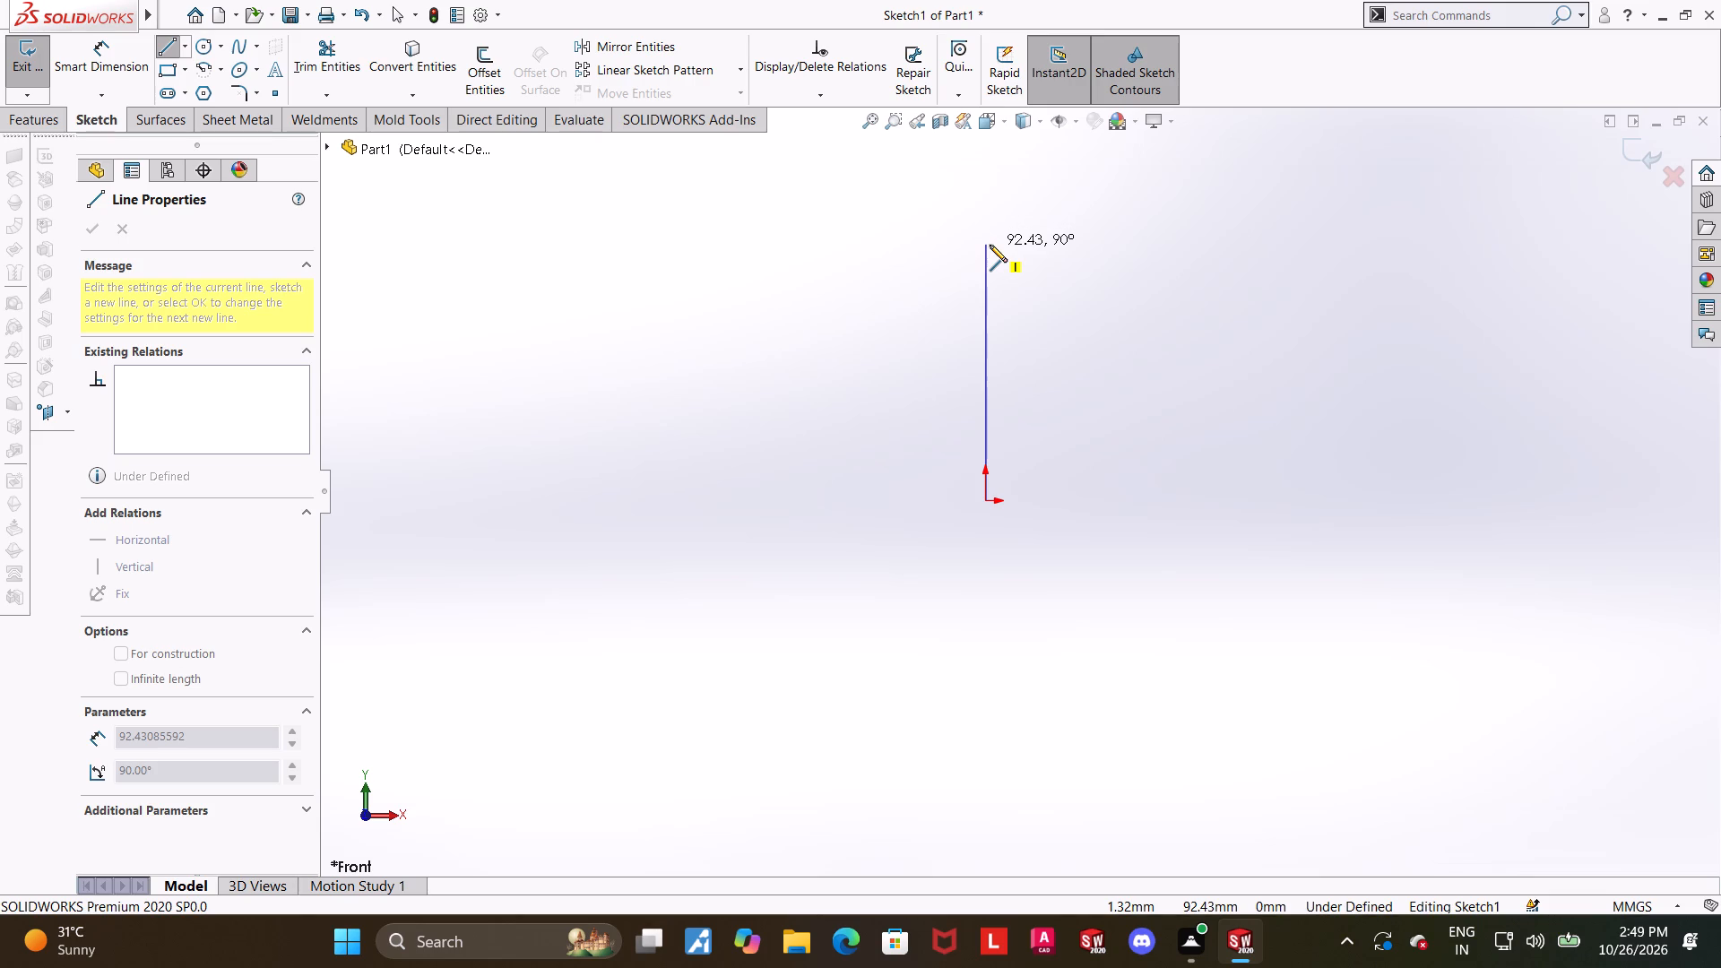
click(990, 245)
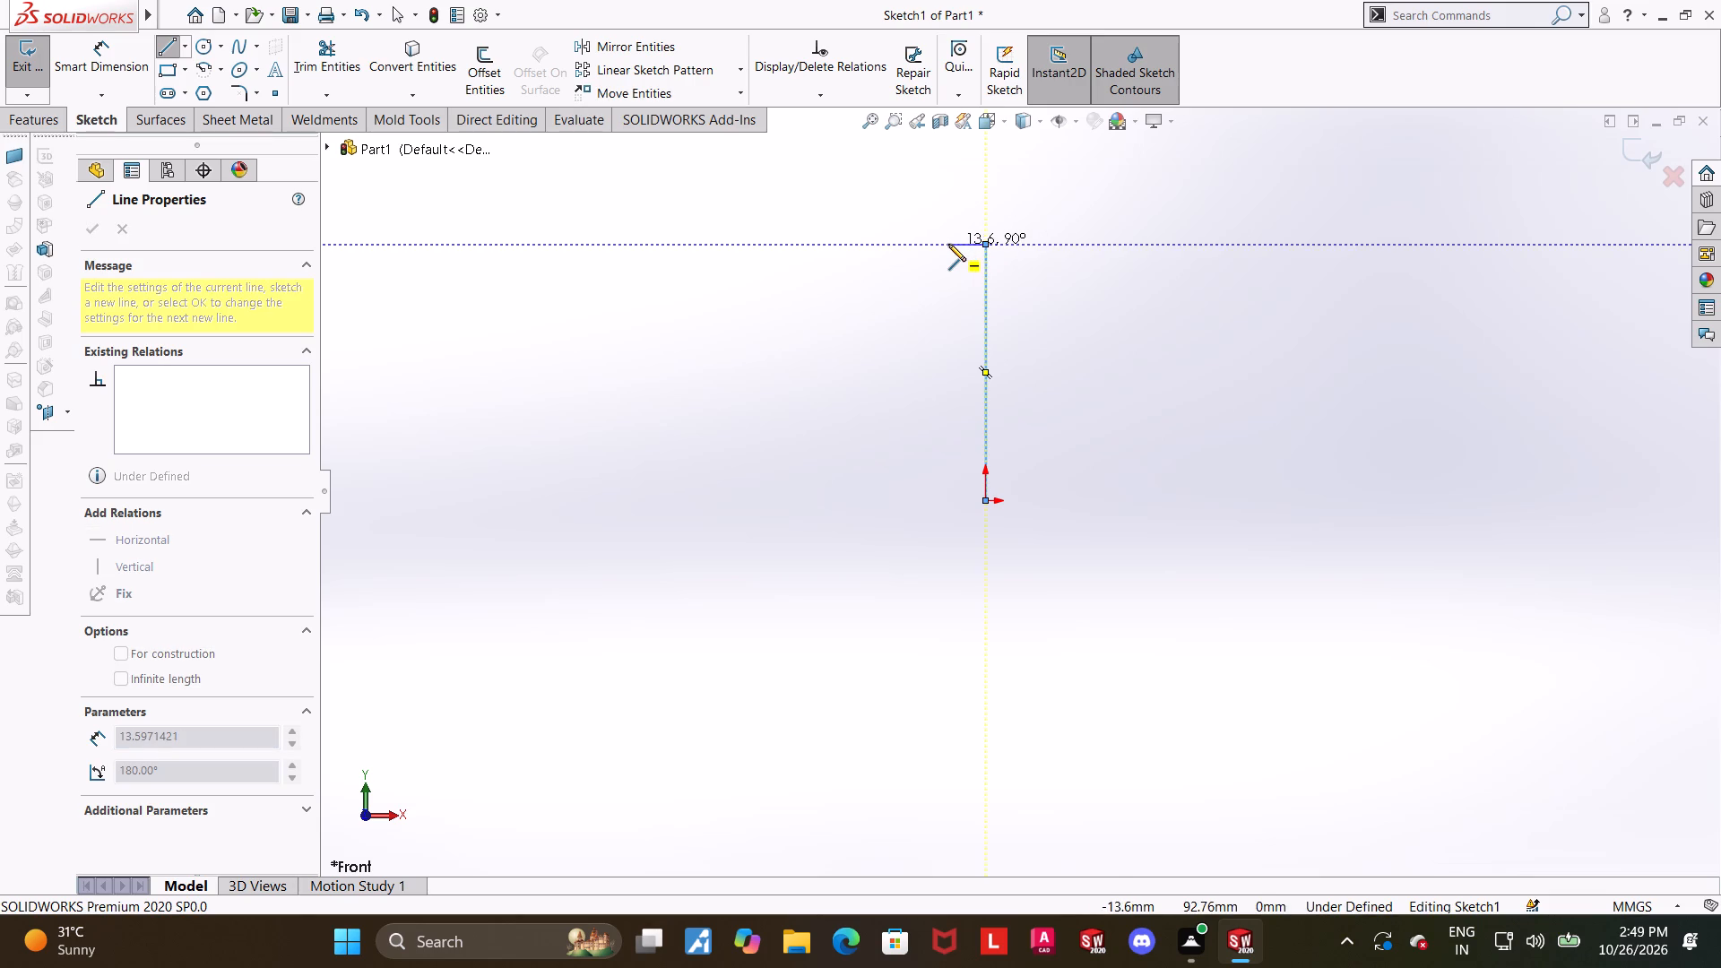
click(936, 244)
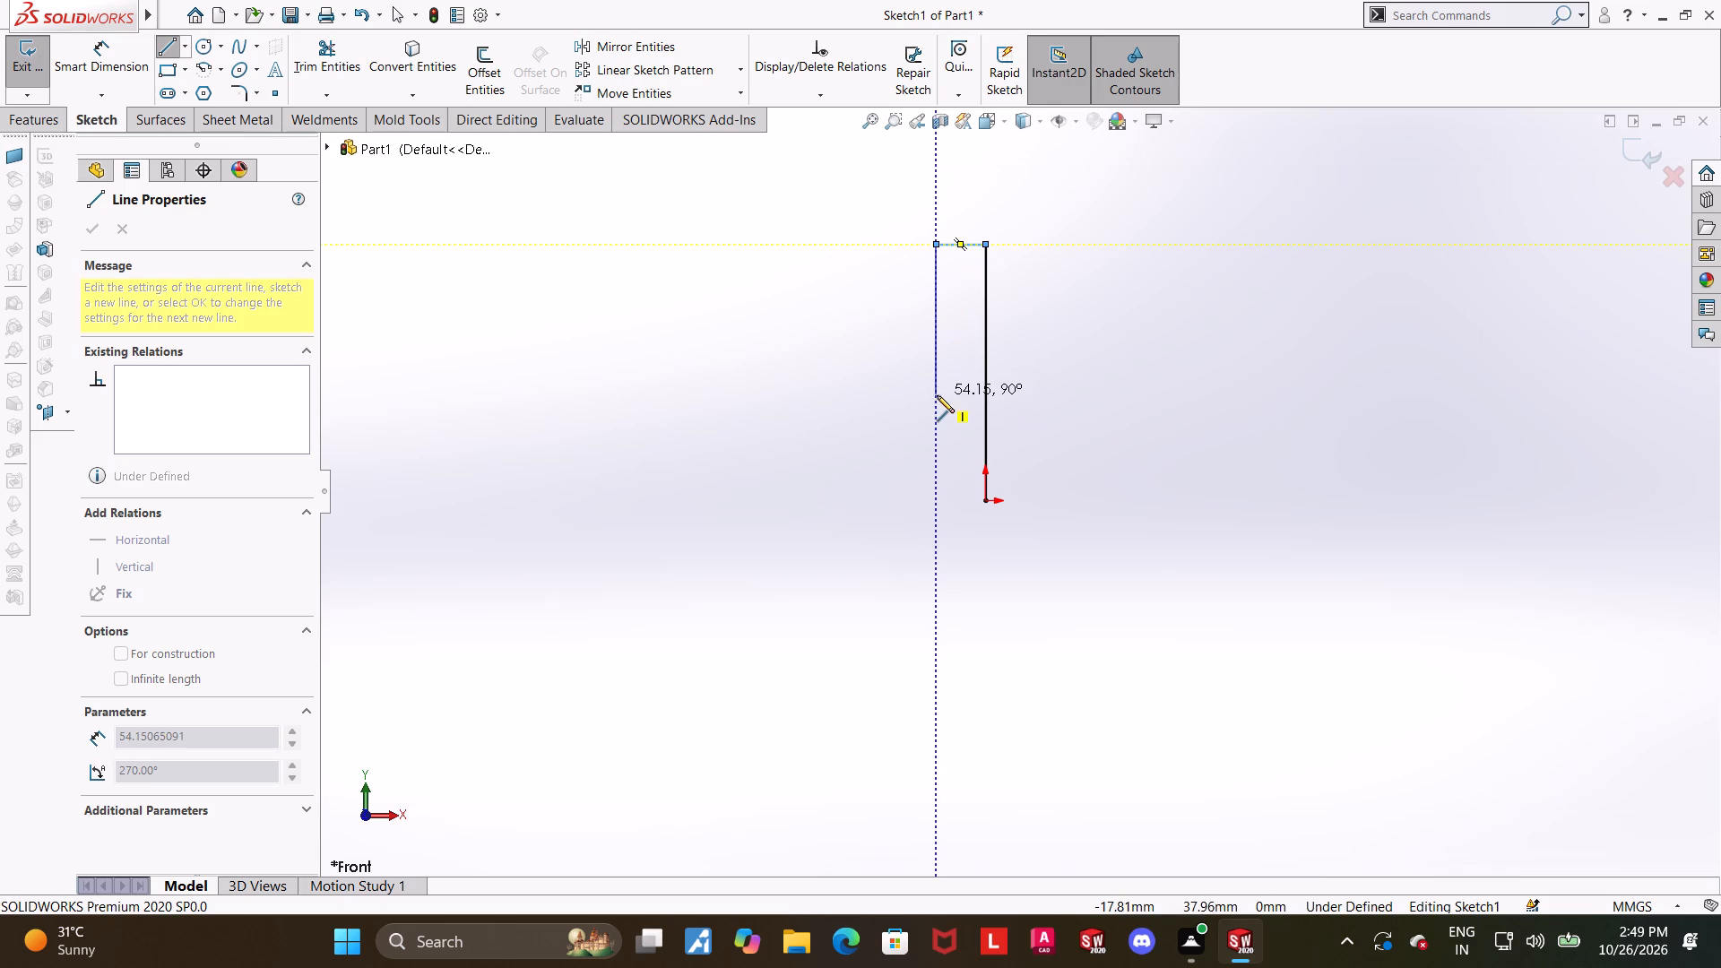
click(937, 395)
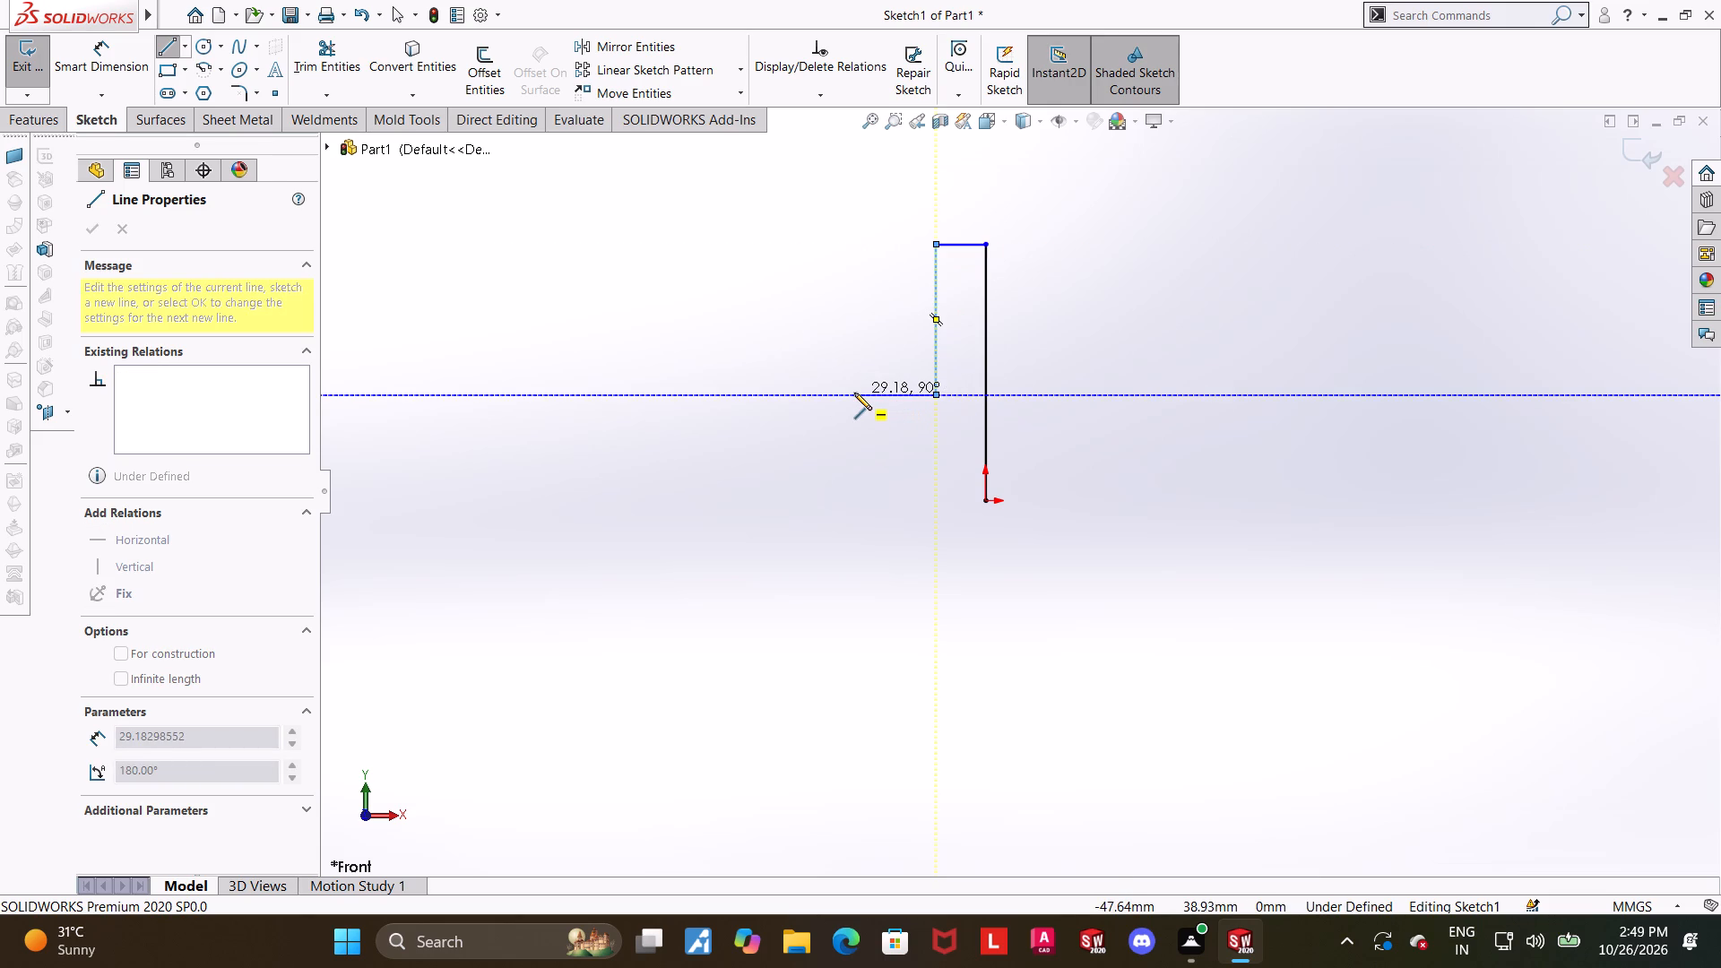
click(851, 393)
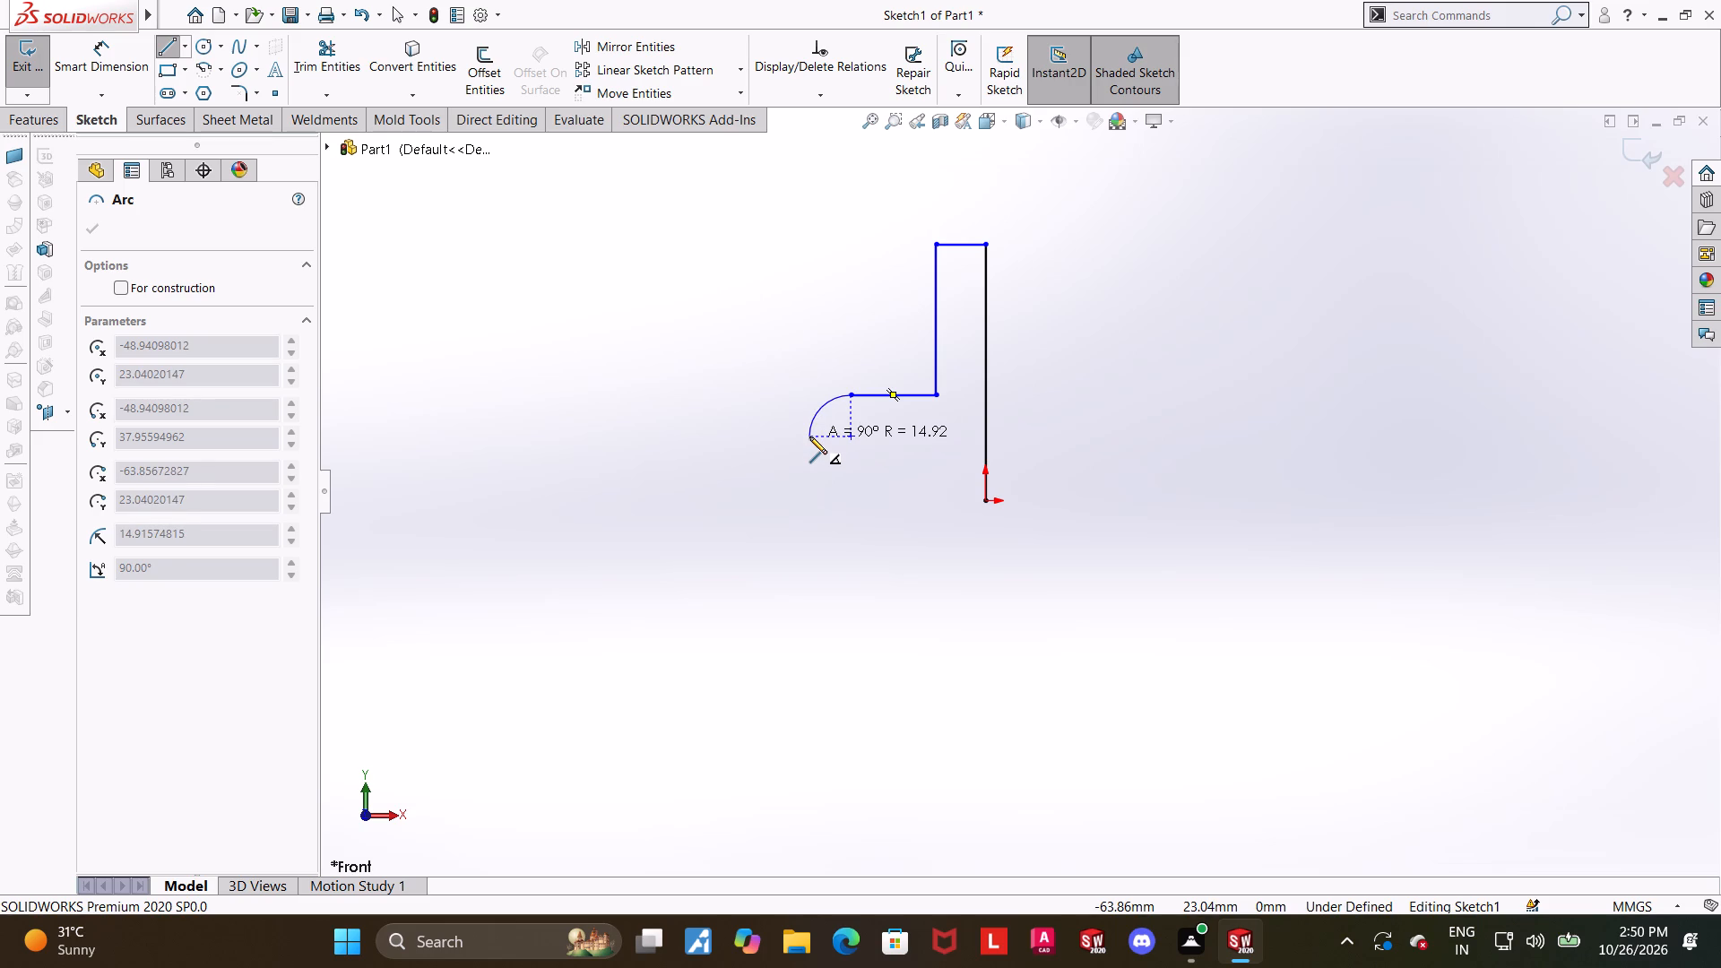
Continue the profile with a tangent 90° arc of about 15 mm radius, a short vertical line down and an 80 mm line leftward.
click(809, 436)
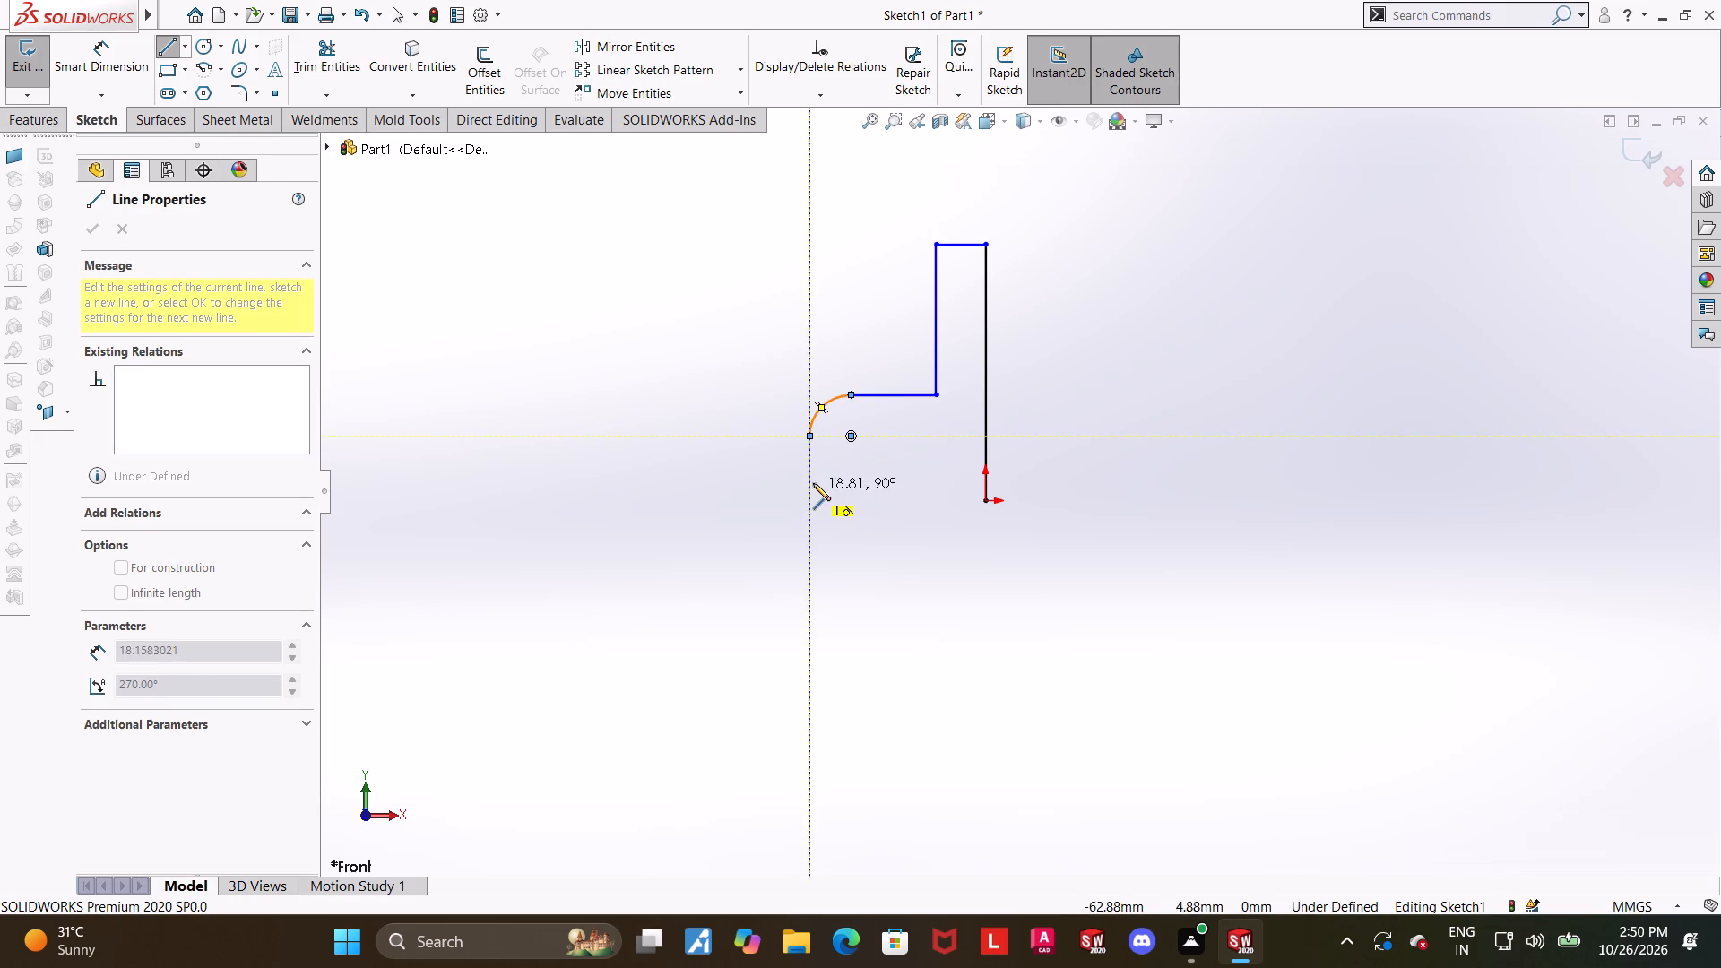
click(813, 471)
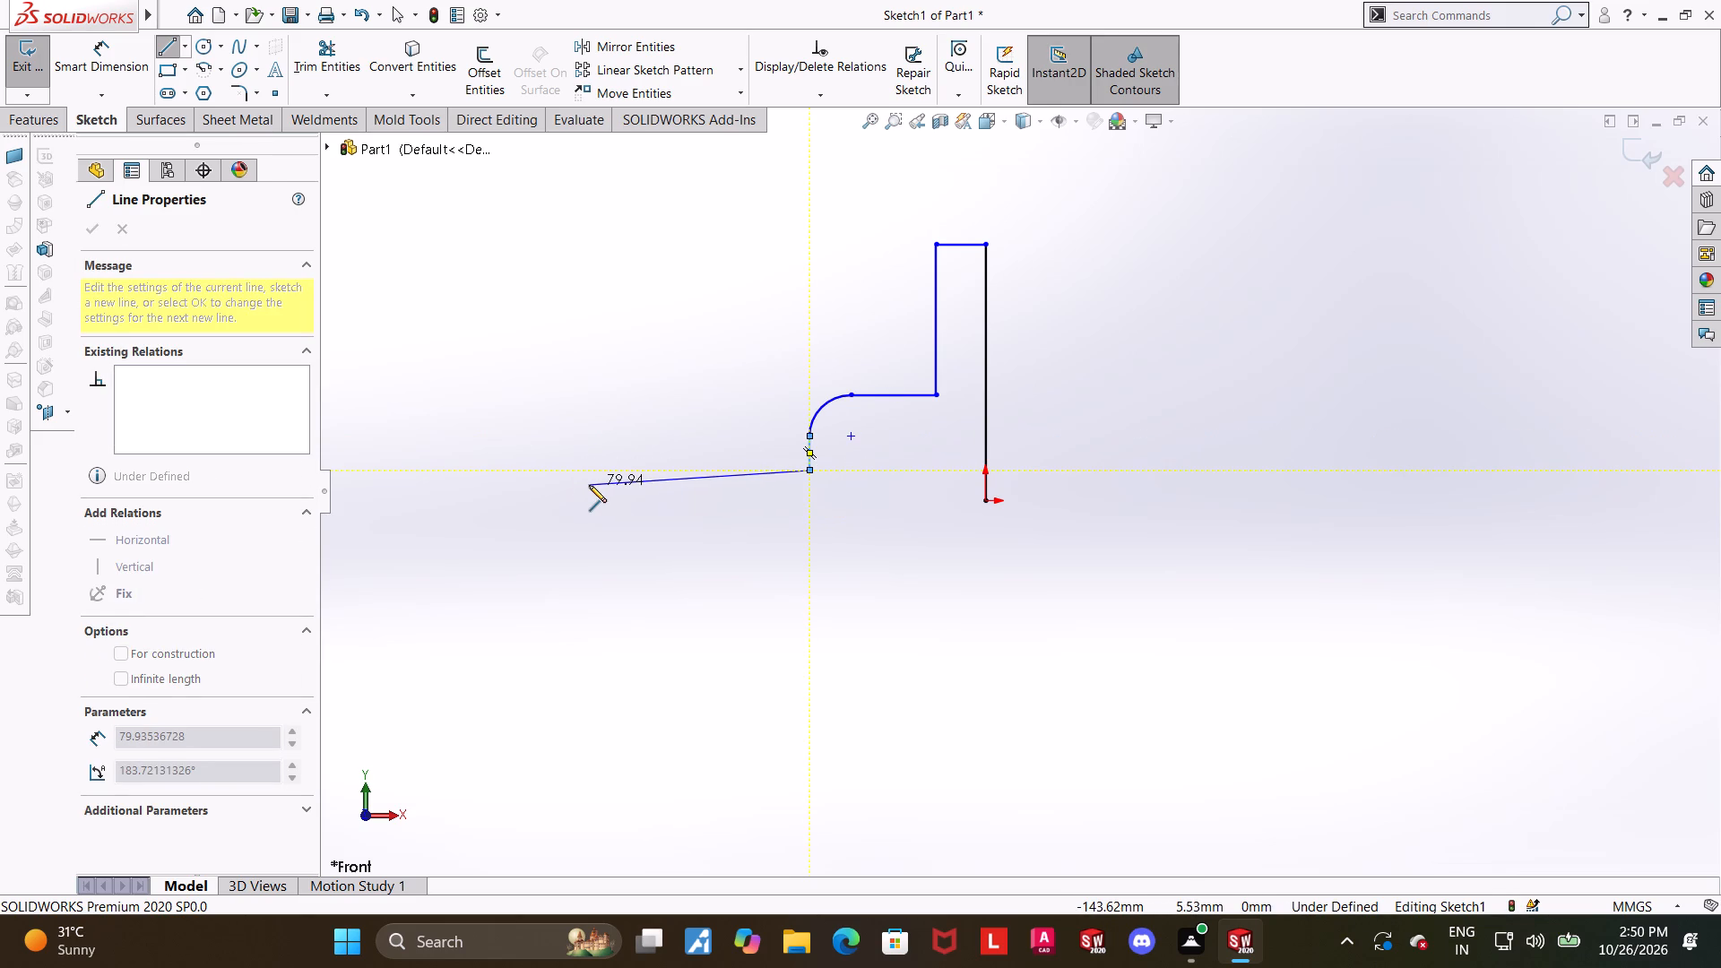
click(589, 485)
key(Escape)
Make the slightly sloped 80 mm line horizontal.
click(656, 485)
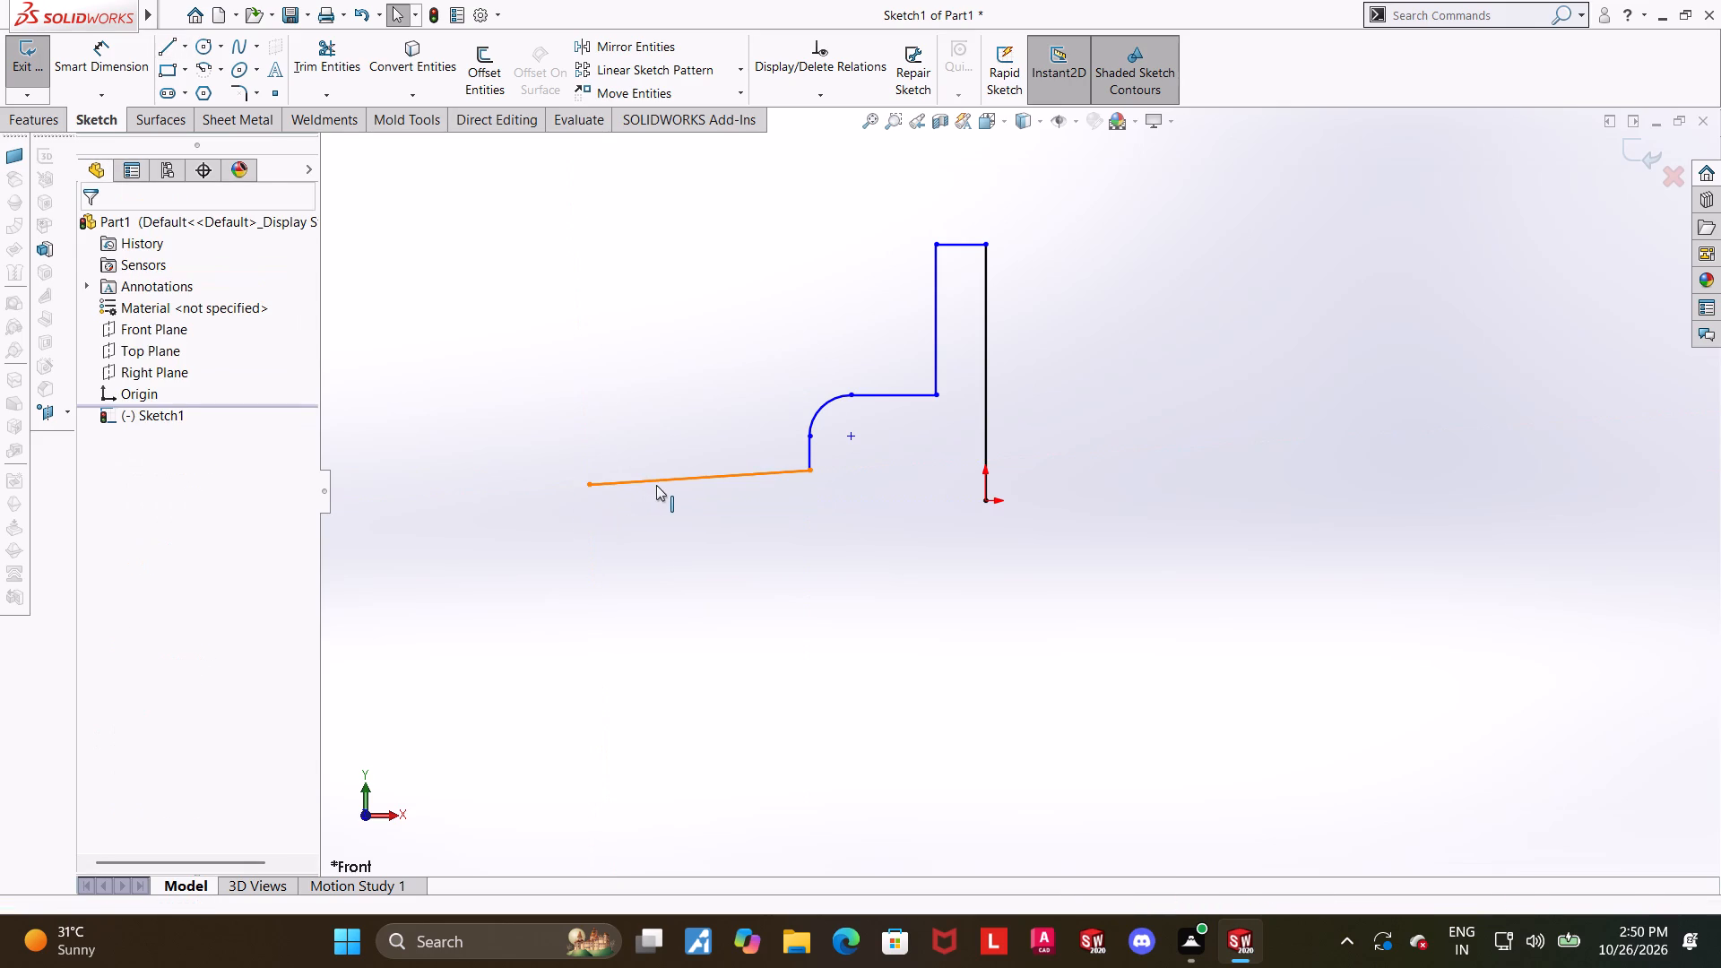
click(713, 409)
key(Escape)
From the profile's open left end, sketch lines about 11 mm down, 19 mm right and 13 mm down, ending in a tangent semicircle of about 13 mm radius.
click(159, 48)
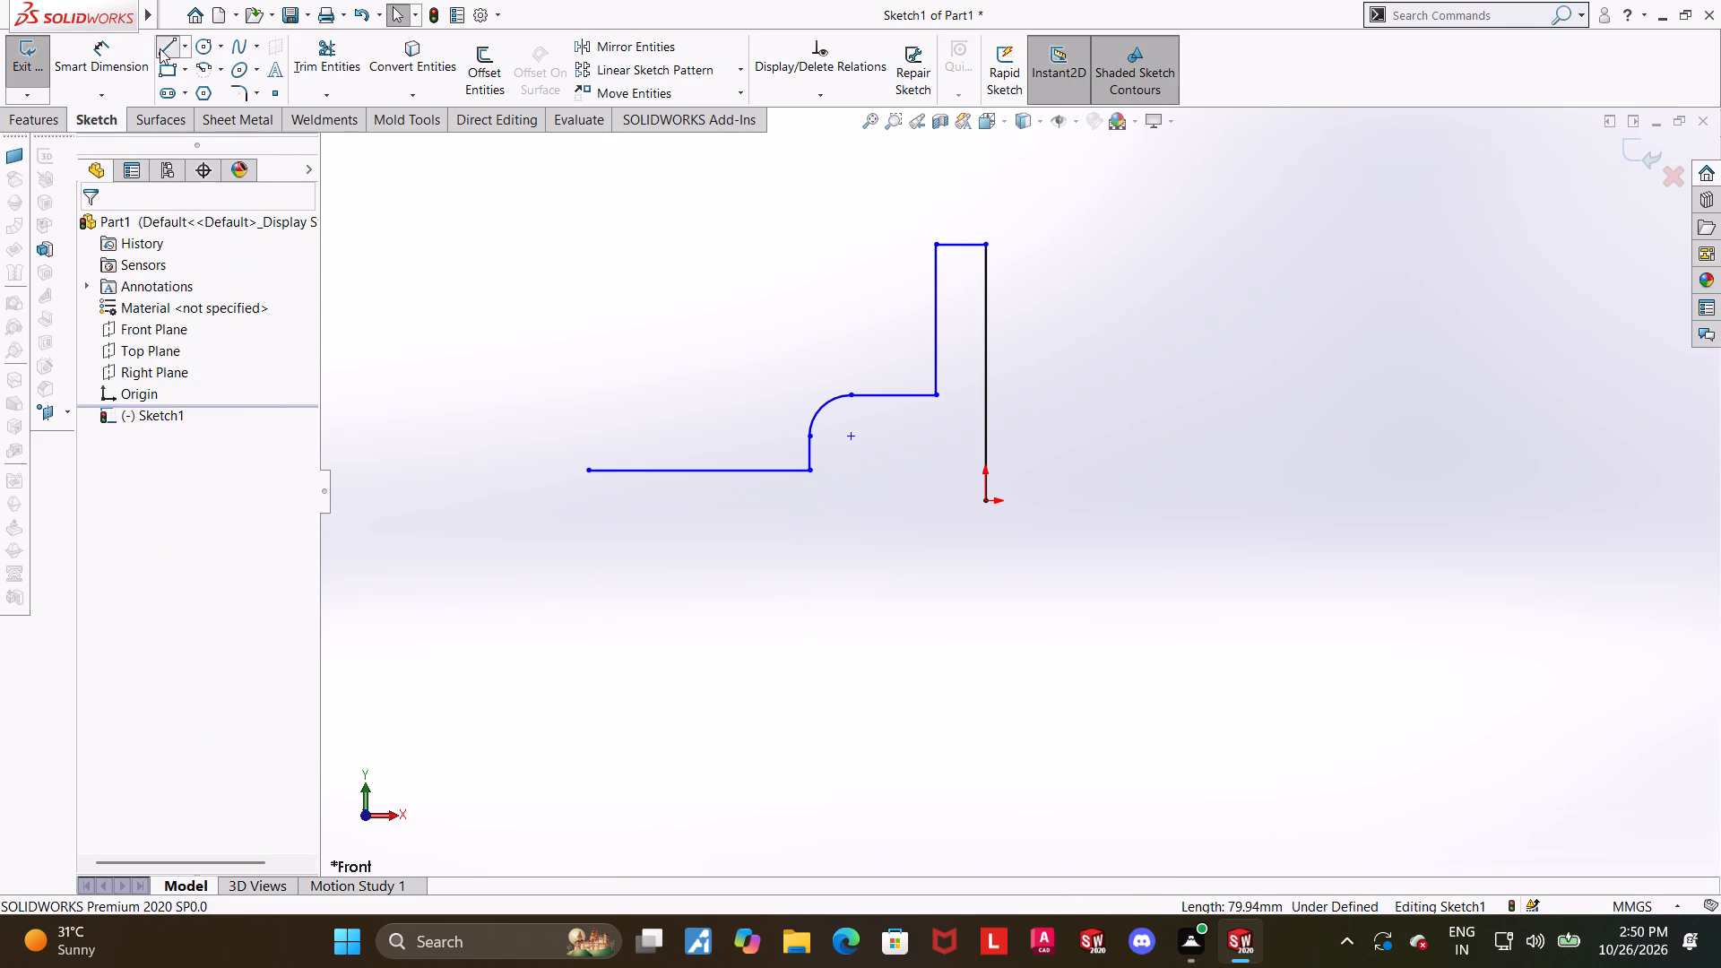
click(587, 469)
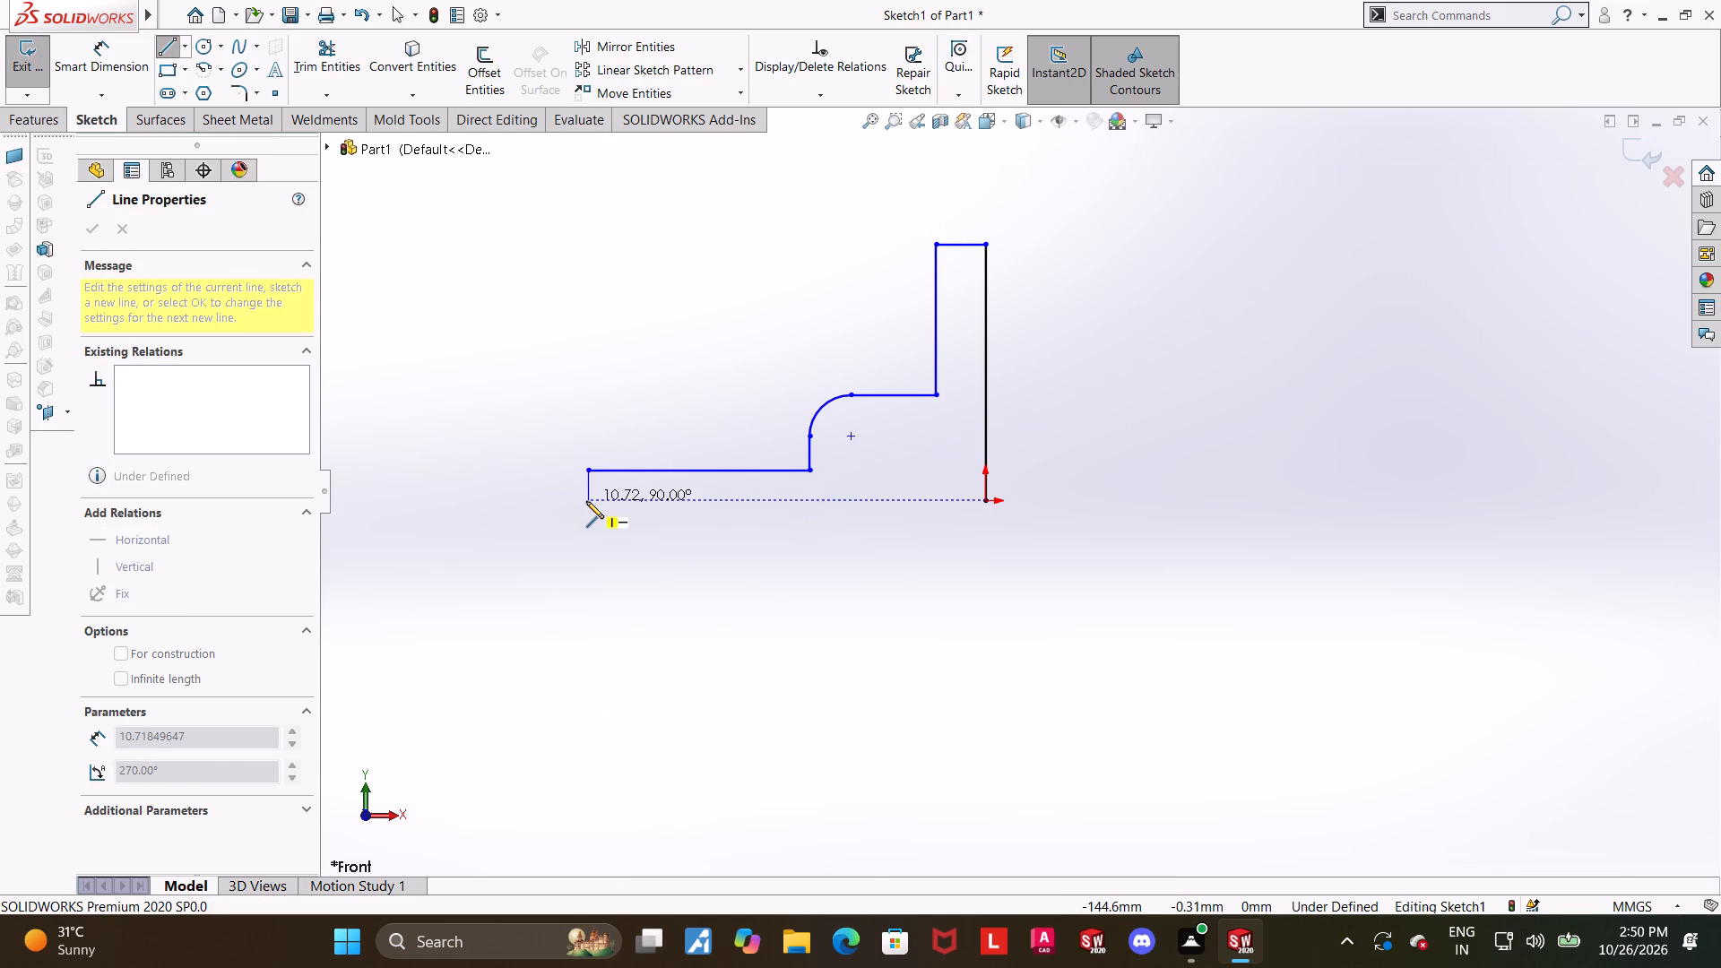
click(586, 501)
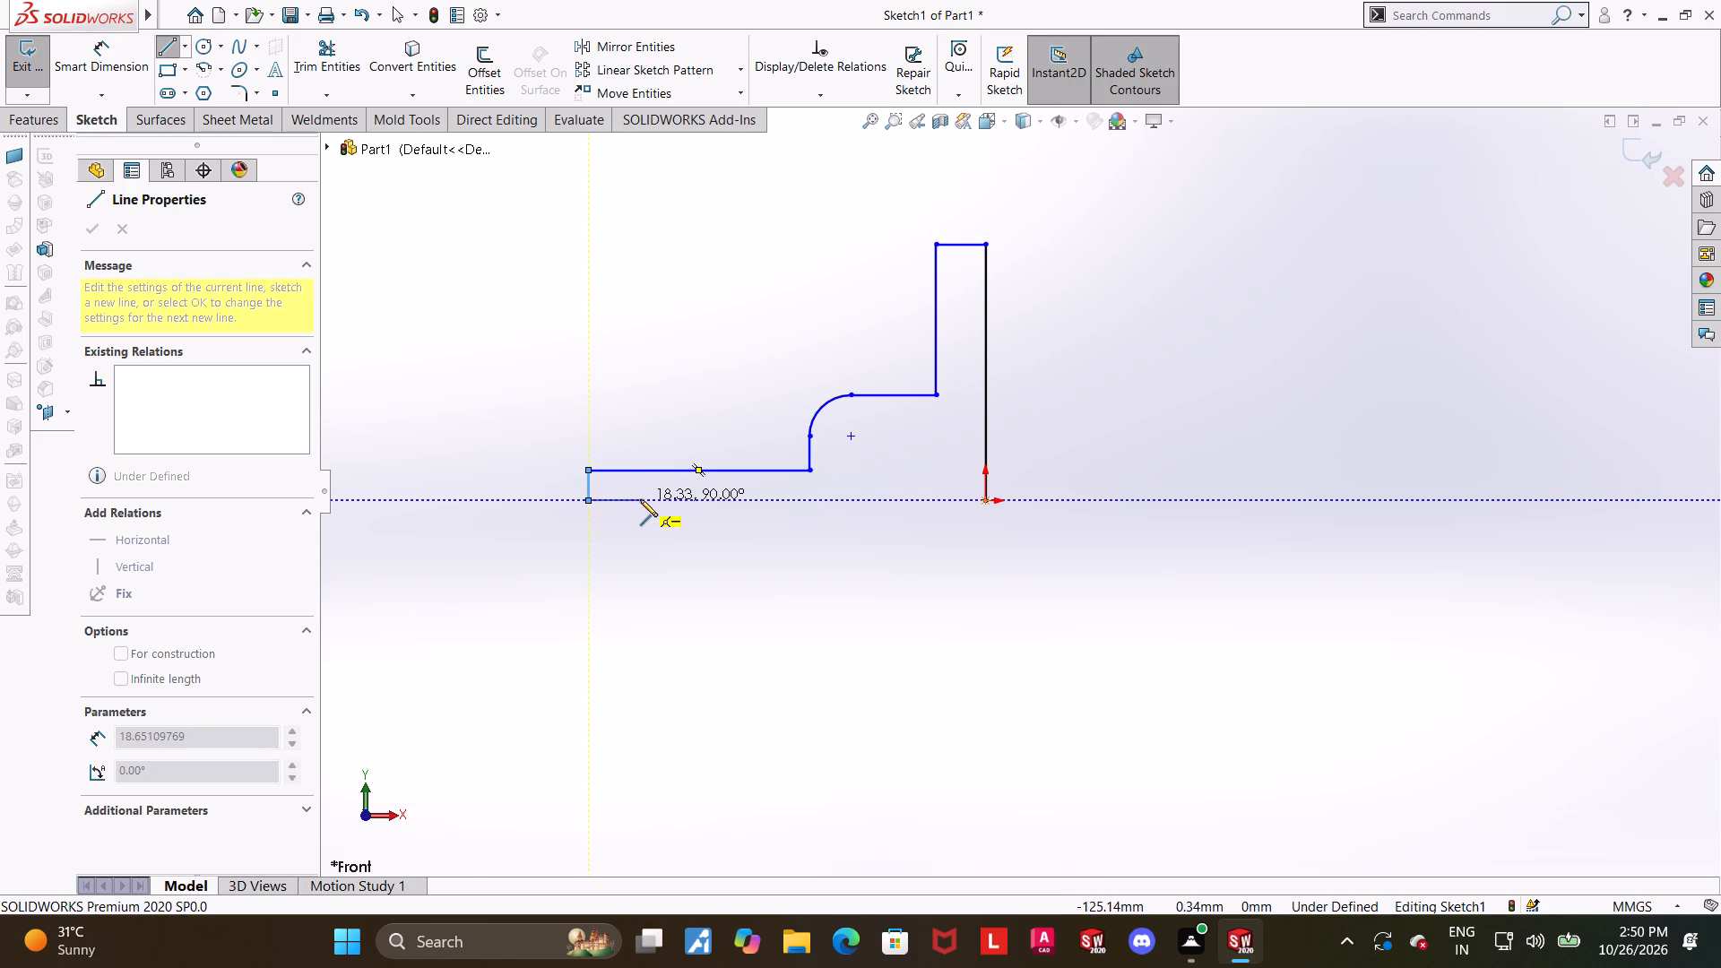
click(640, 499)
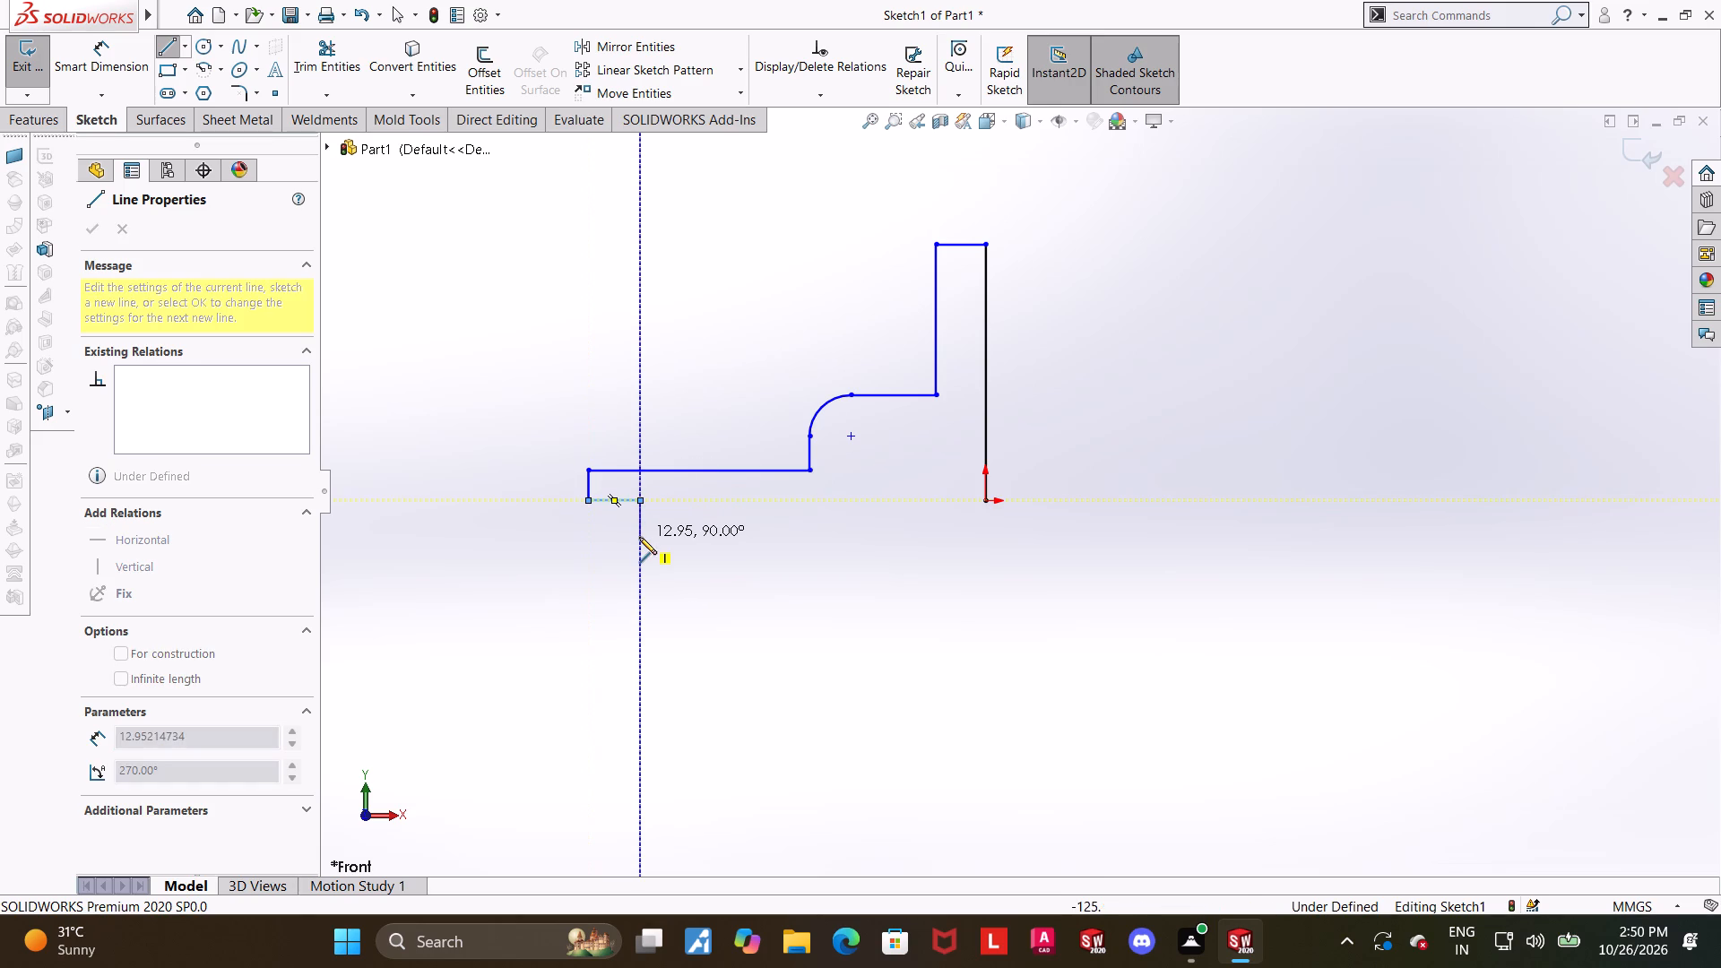
click(639, 537)
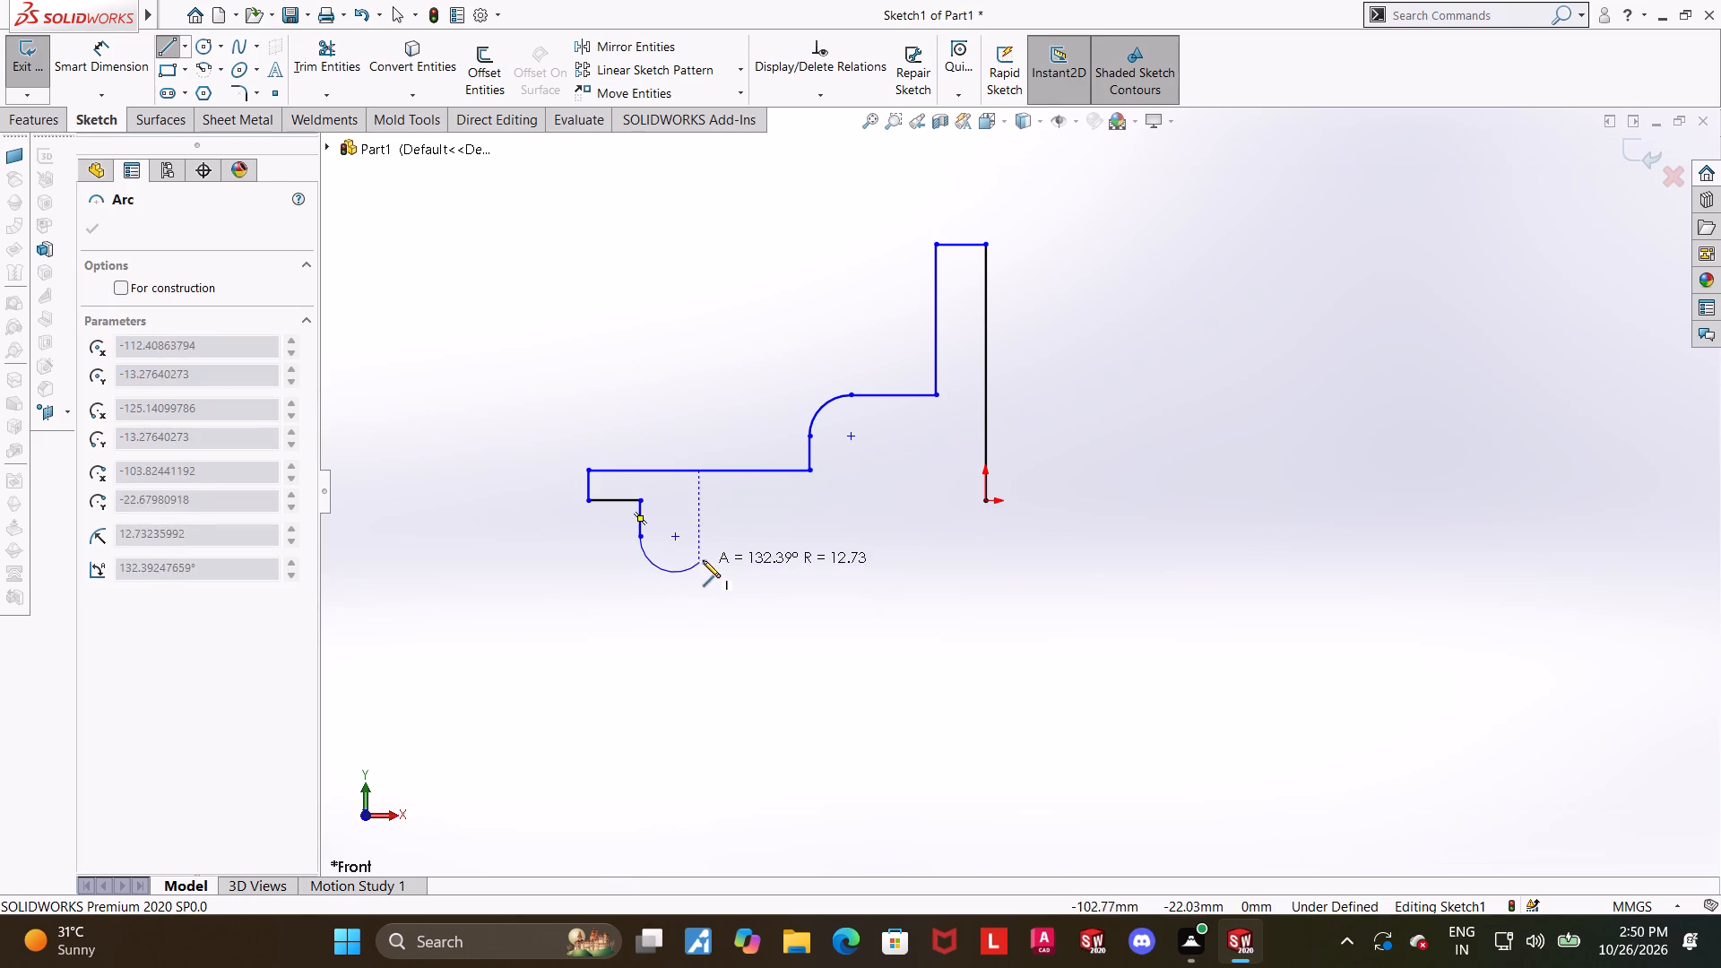
click(714, 534)
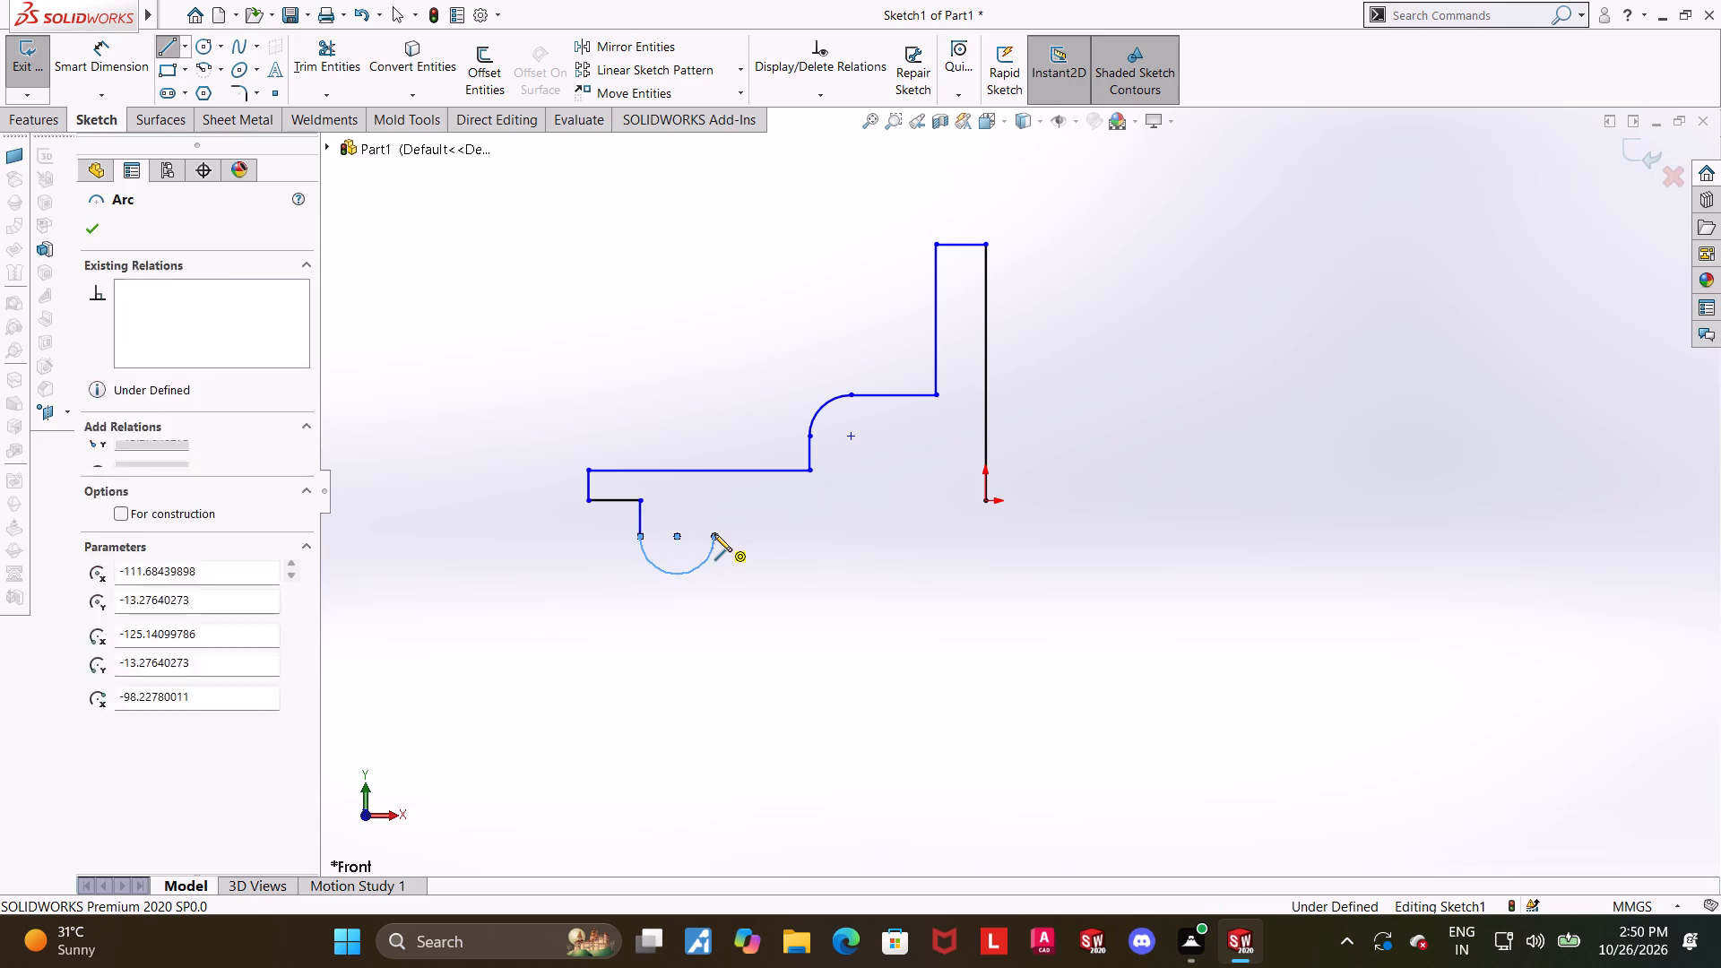
Close the profile with a horizontal line about 98 mm long to below the origin and a 13 mm vertical line up to it.
click(984, 532)
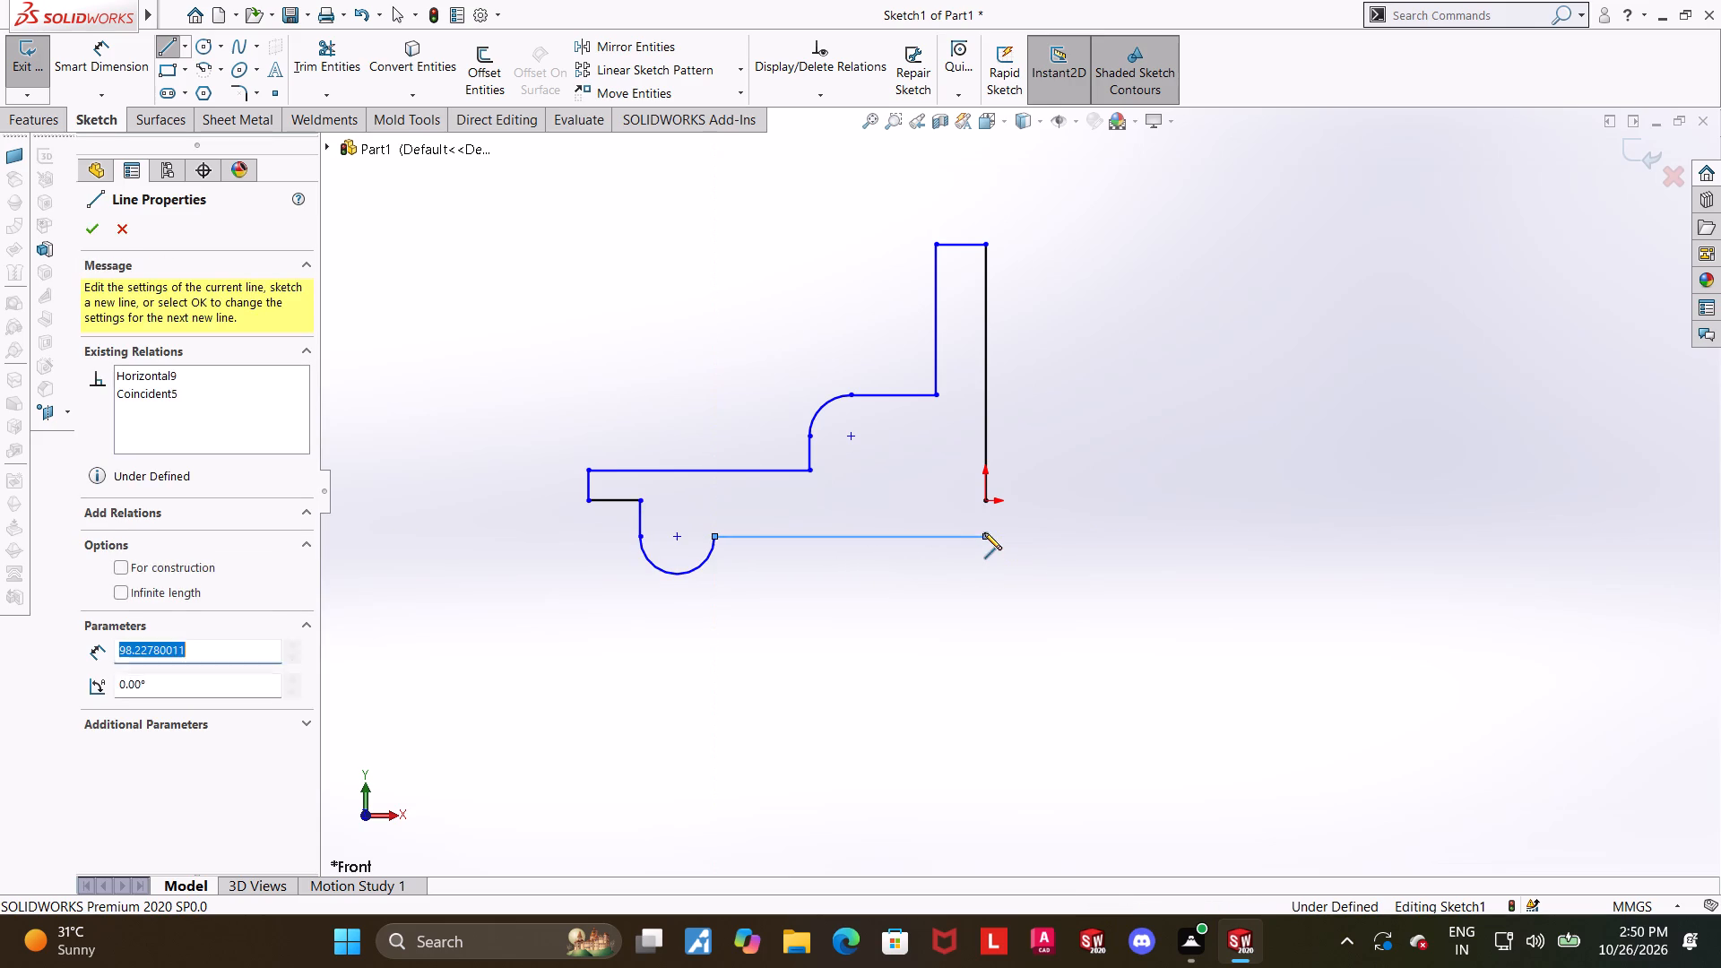
click(984, 497)
key(Escape)
key(Escape)
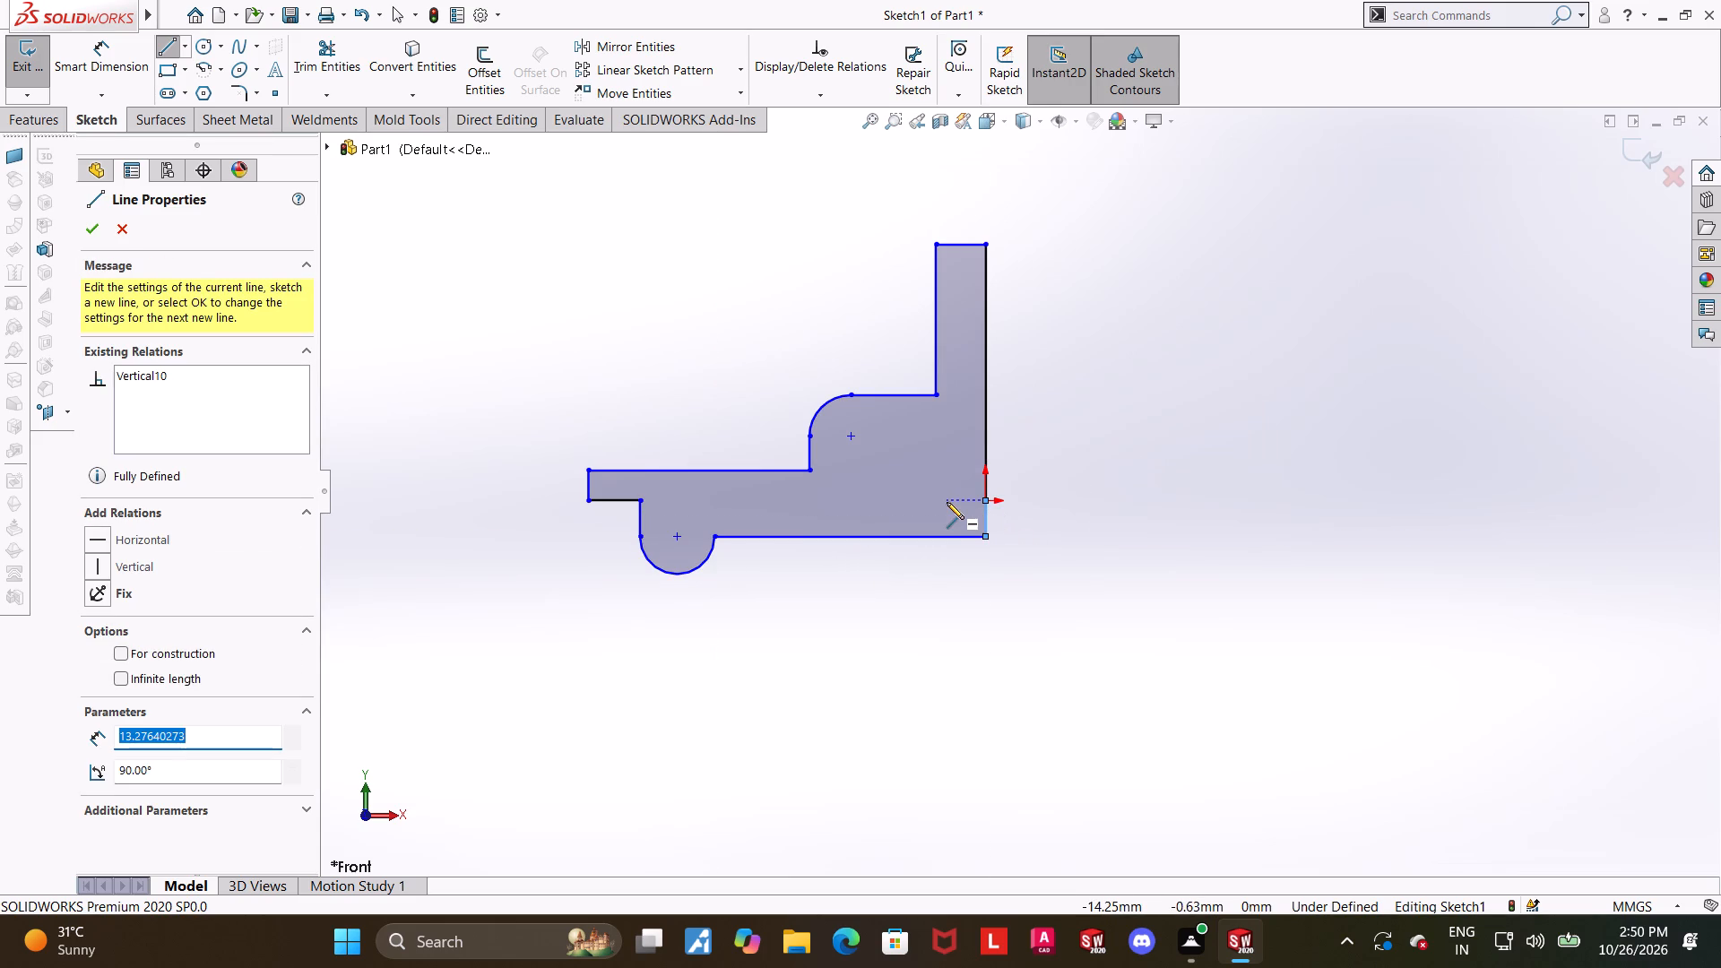
key(Escape)
key(Escape)
Dimension the upper rounded corner arc with a radius of 8 mm.
scroll(1042, 514, up, 1)
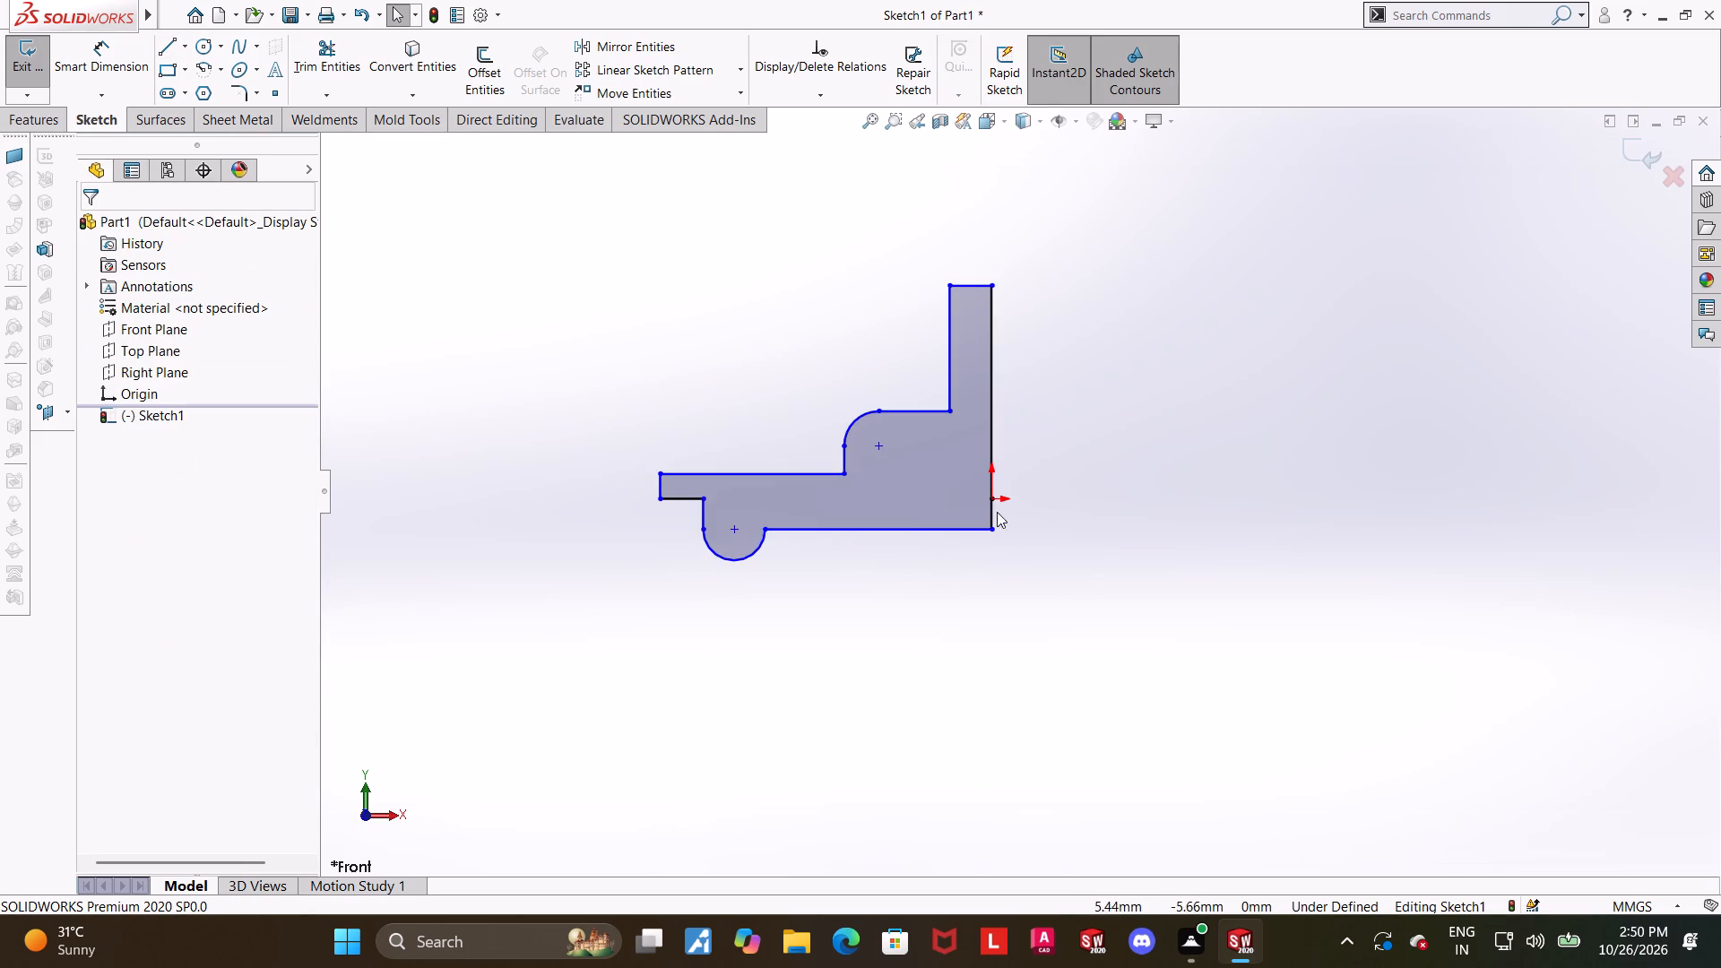
scroll(995, 512, down, 1)
scroll(1117, 393, up, 2)
scroll(1088, 376, down, 1)
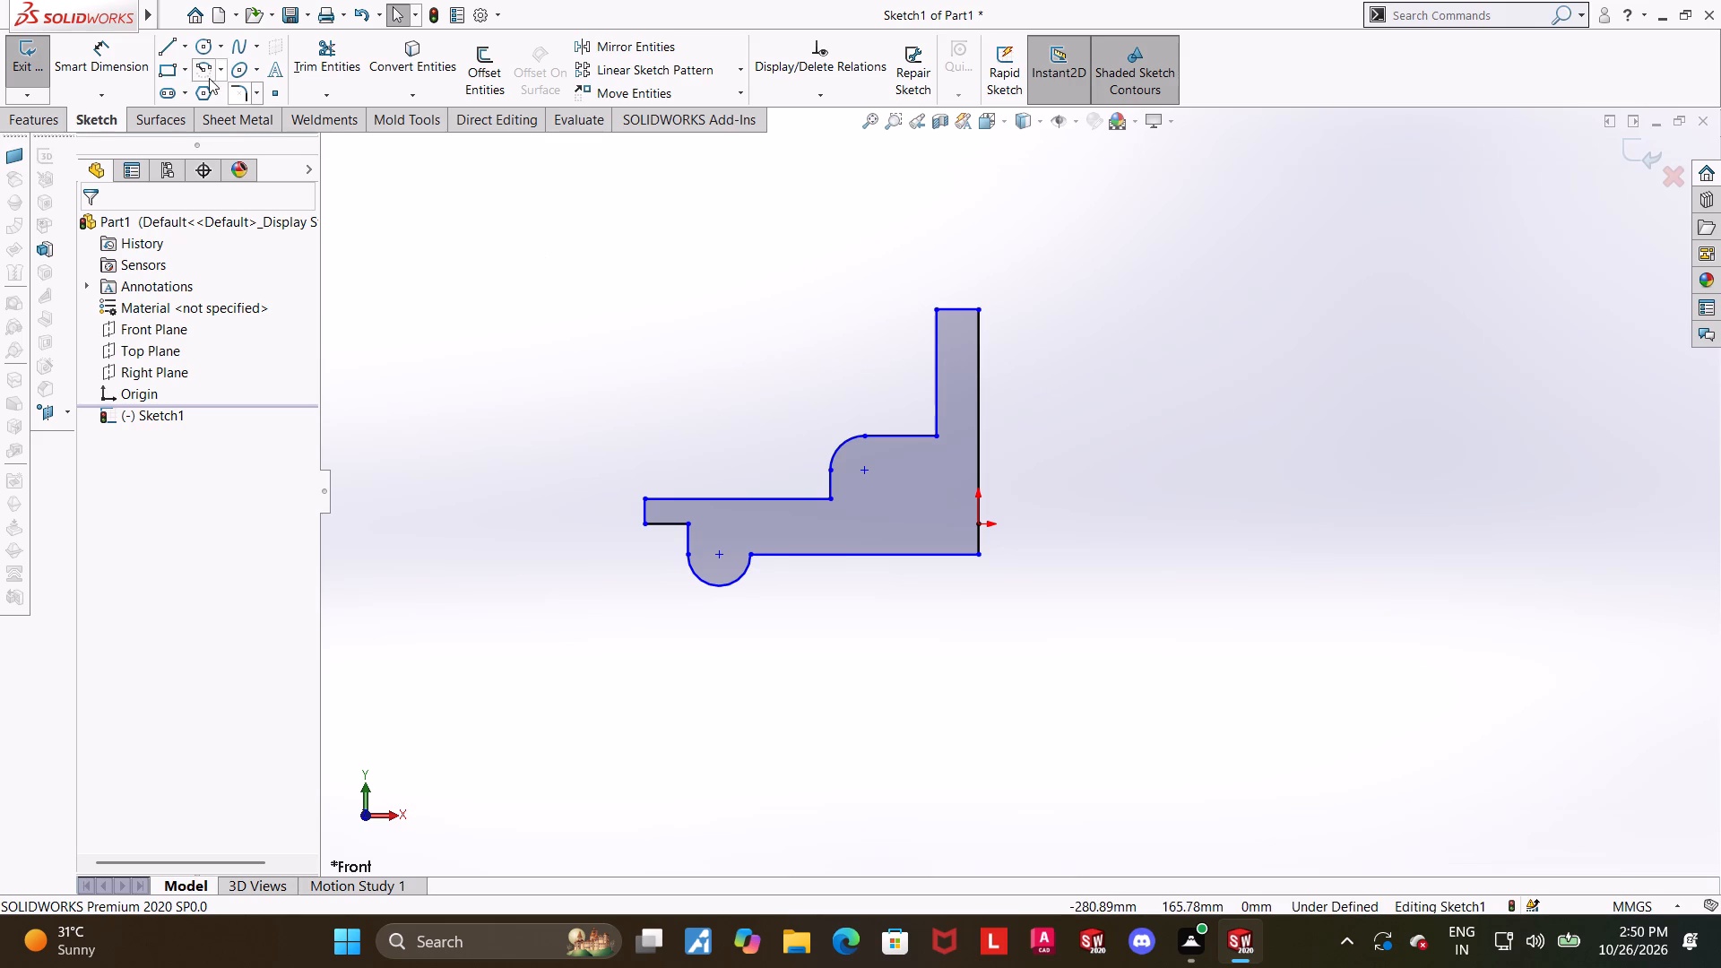
drag(122, 53, 143, 58)
scroll(886, 428, down, 2)
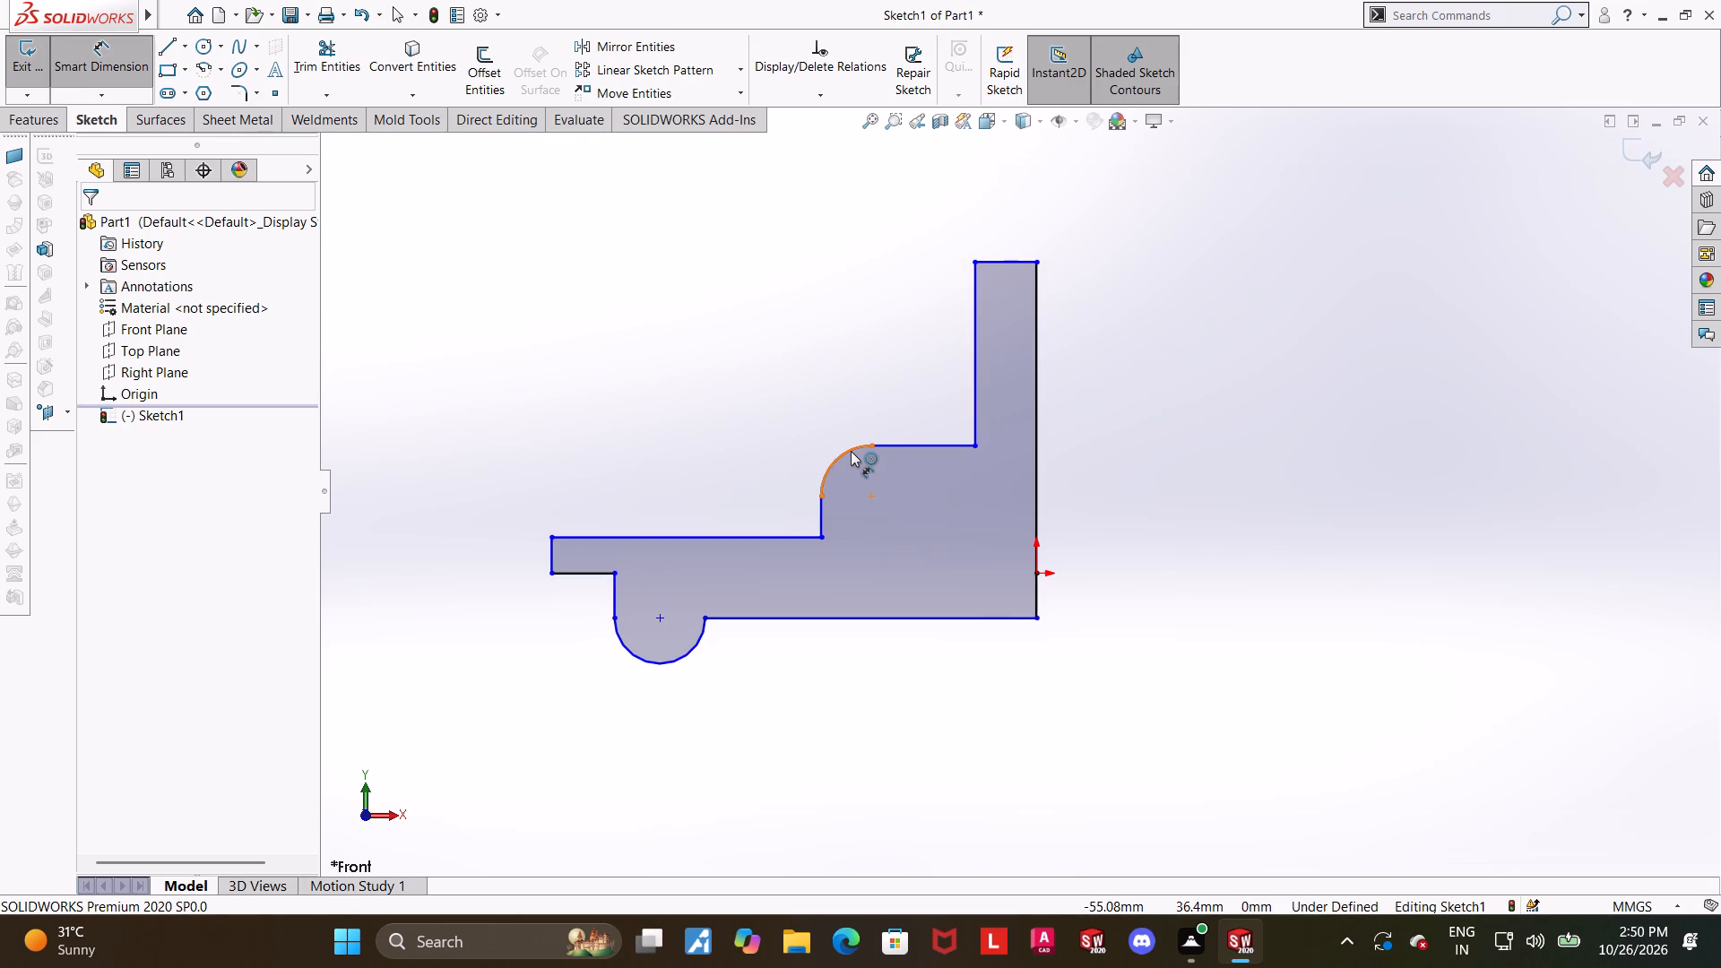
click(851, 451)
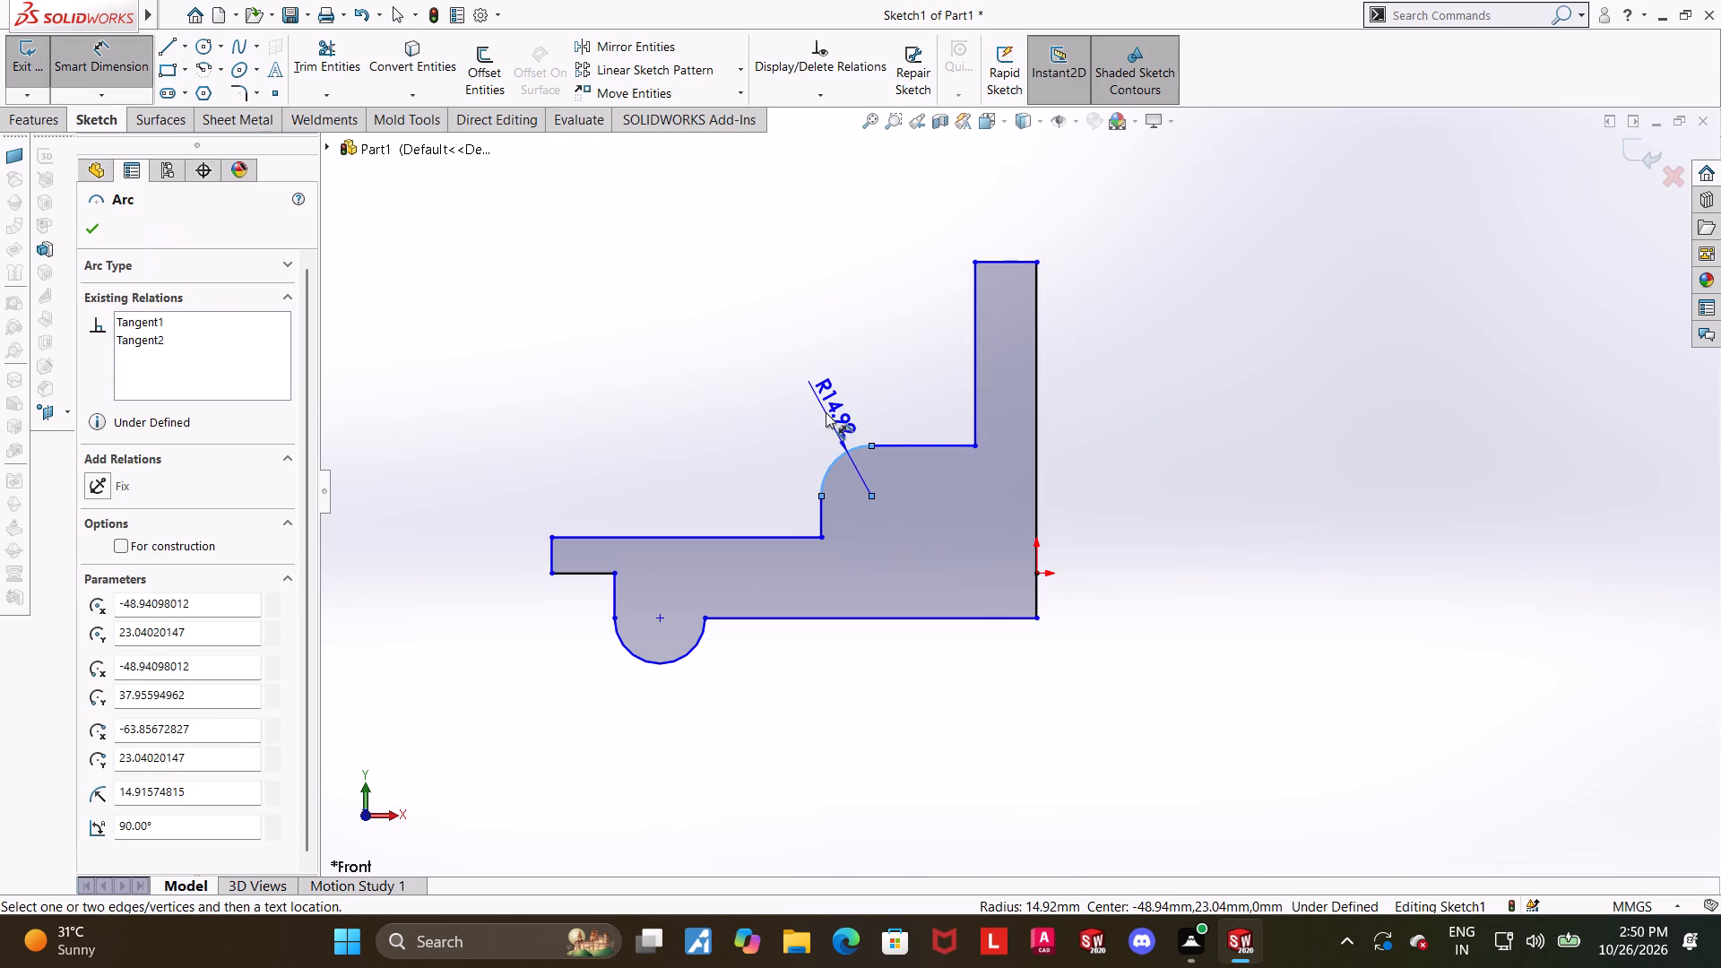
click(826, 412)
key(8)
key(Return)
key(Escape)
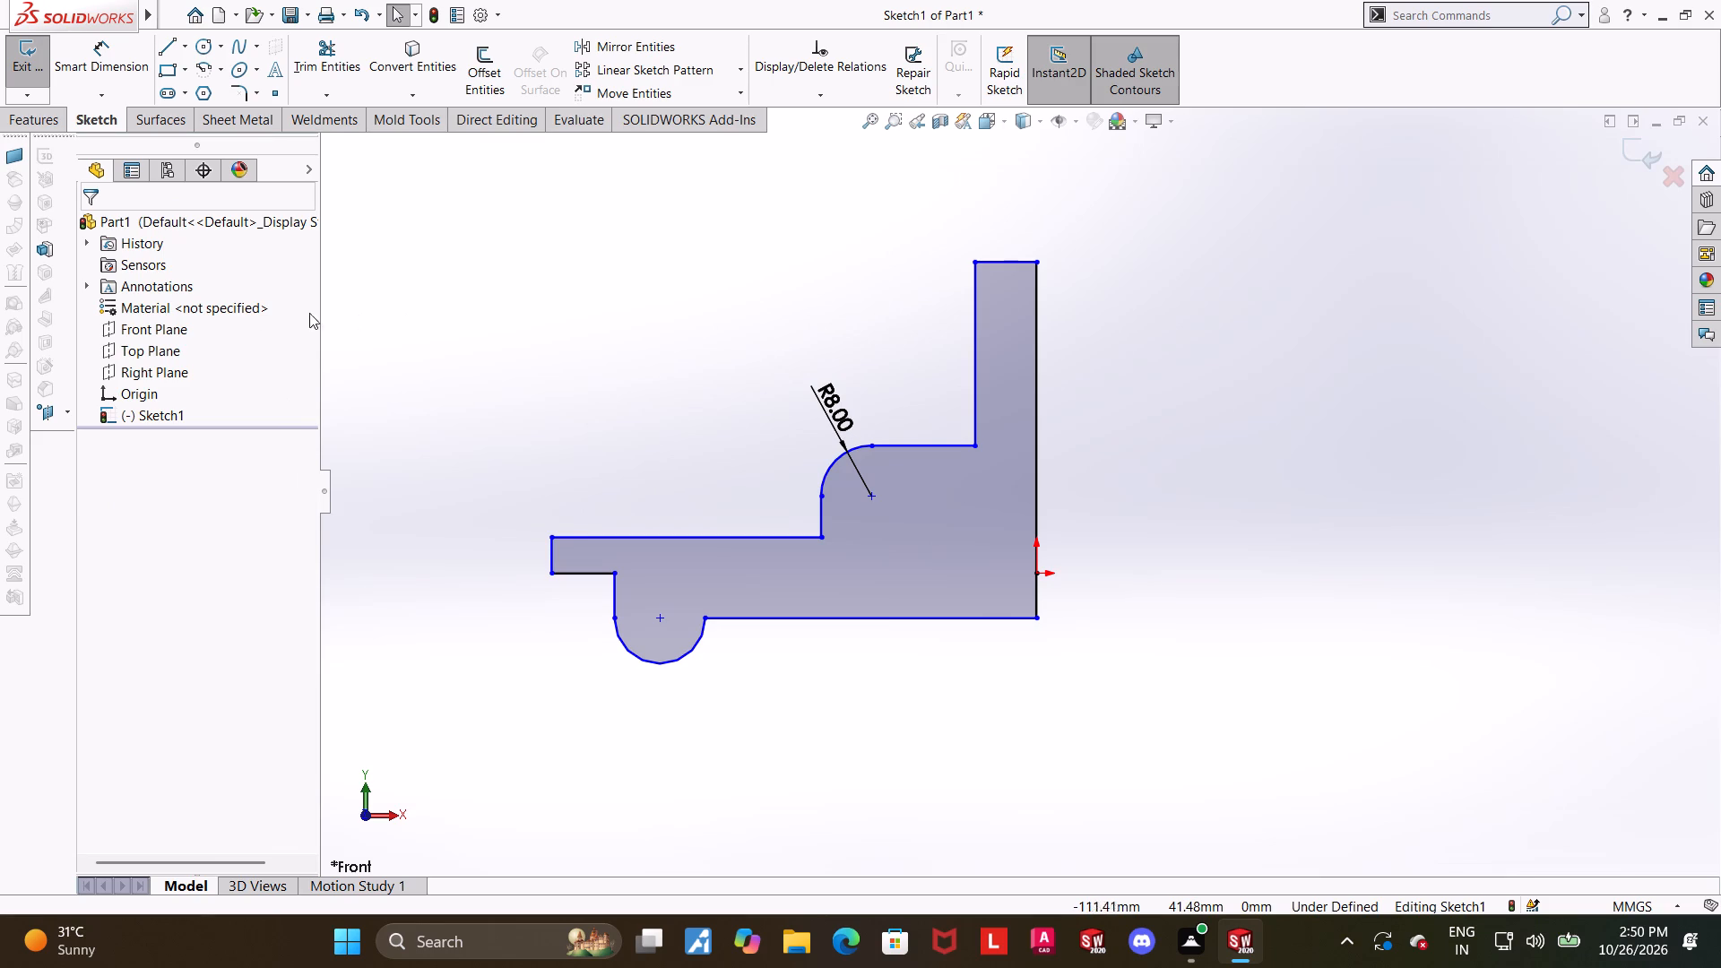
key(Escape)
Dimension the vertical edge at the profile's far left end as 12 mm.
click(97, 43)
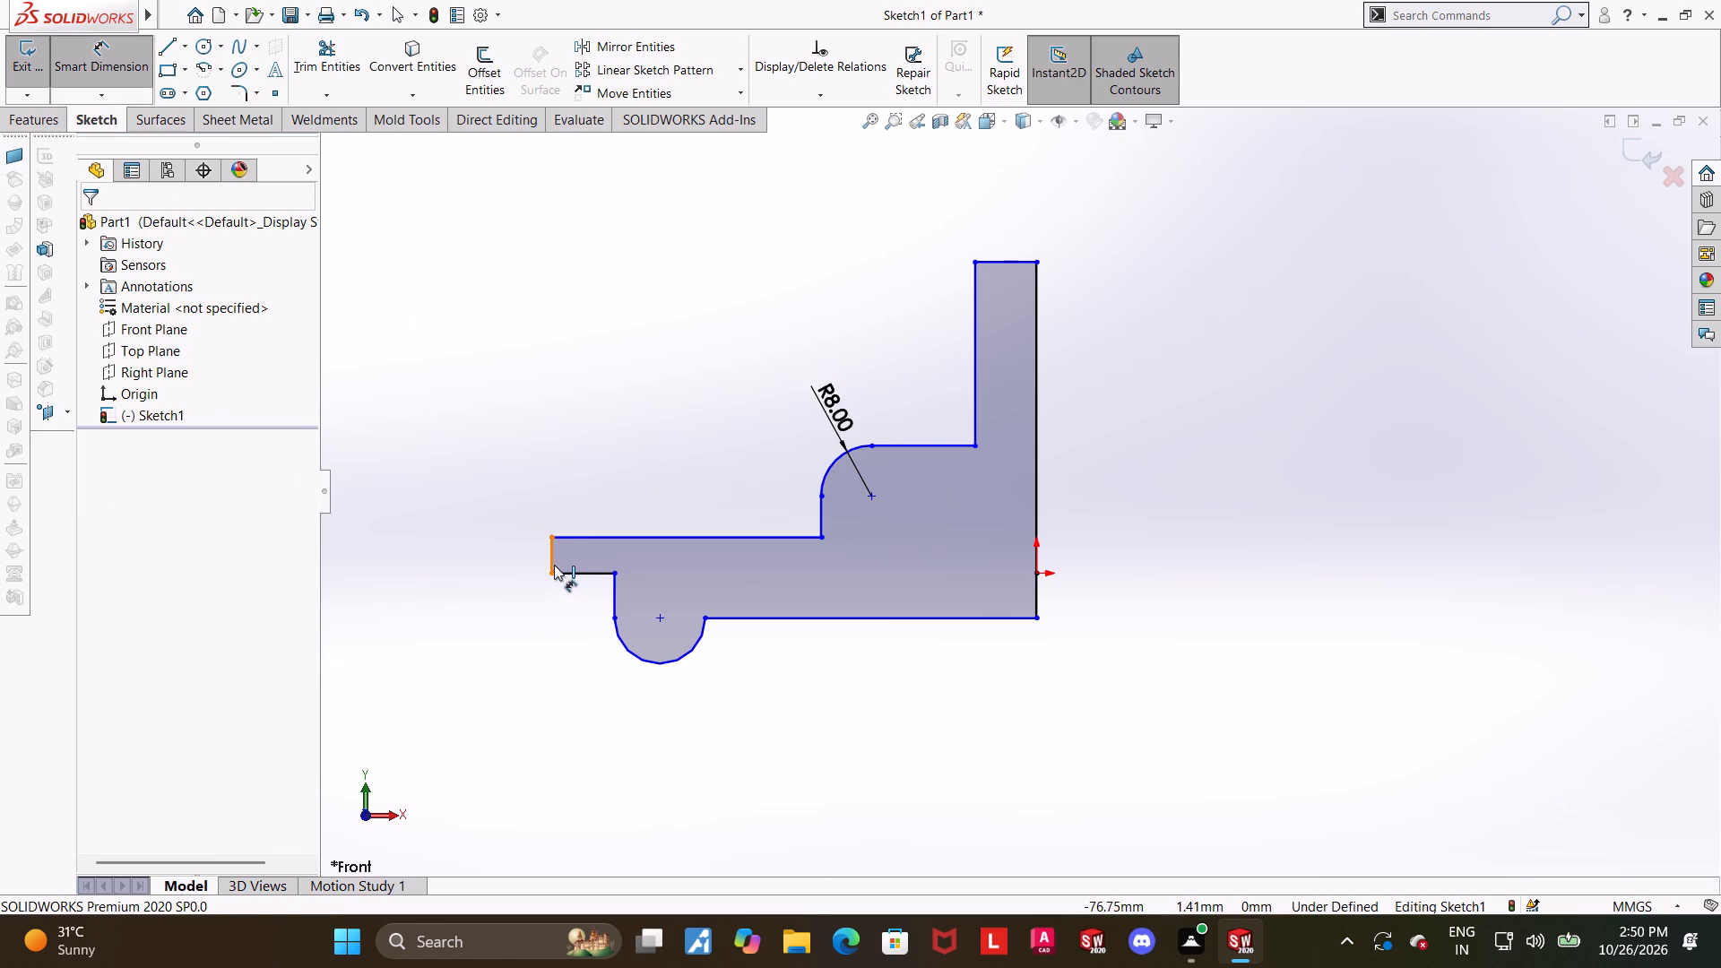
click(554, 565)
click(474, 545)
text(12)
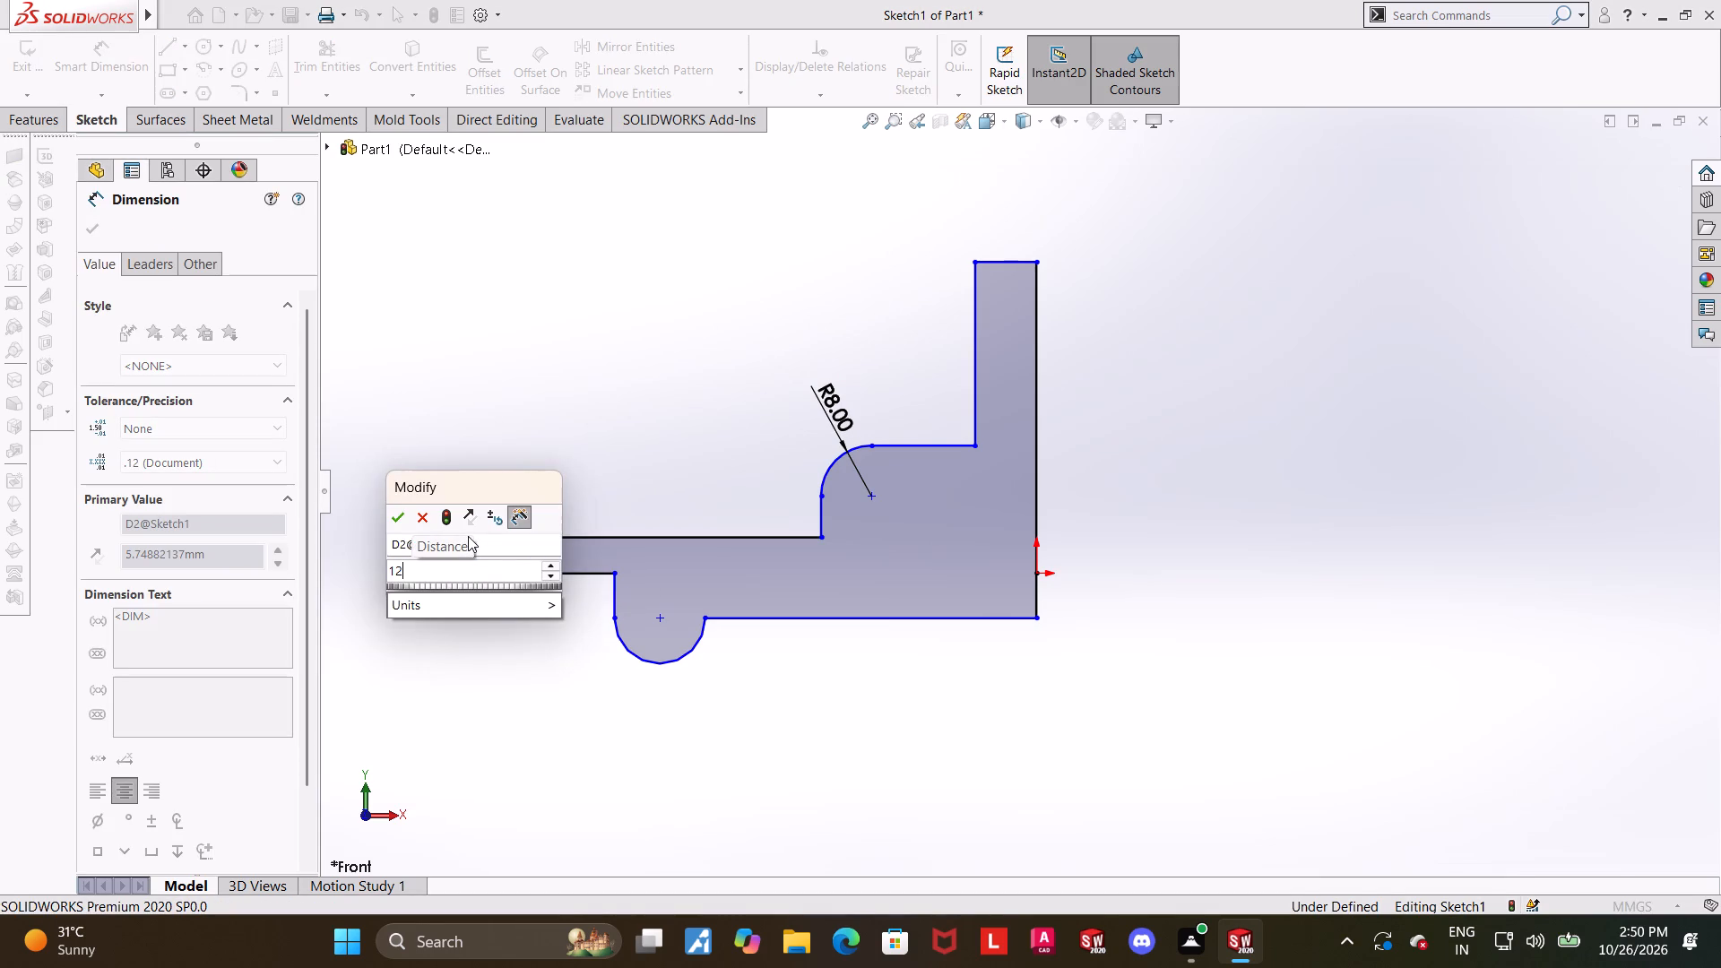
key(Return)
key(Escape)
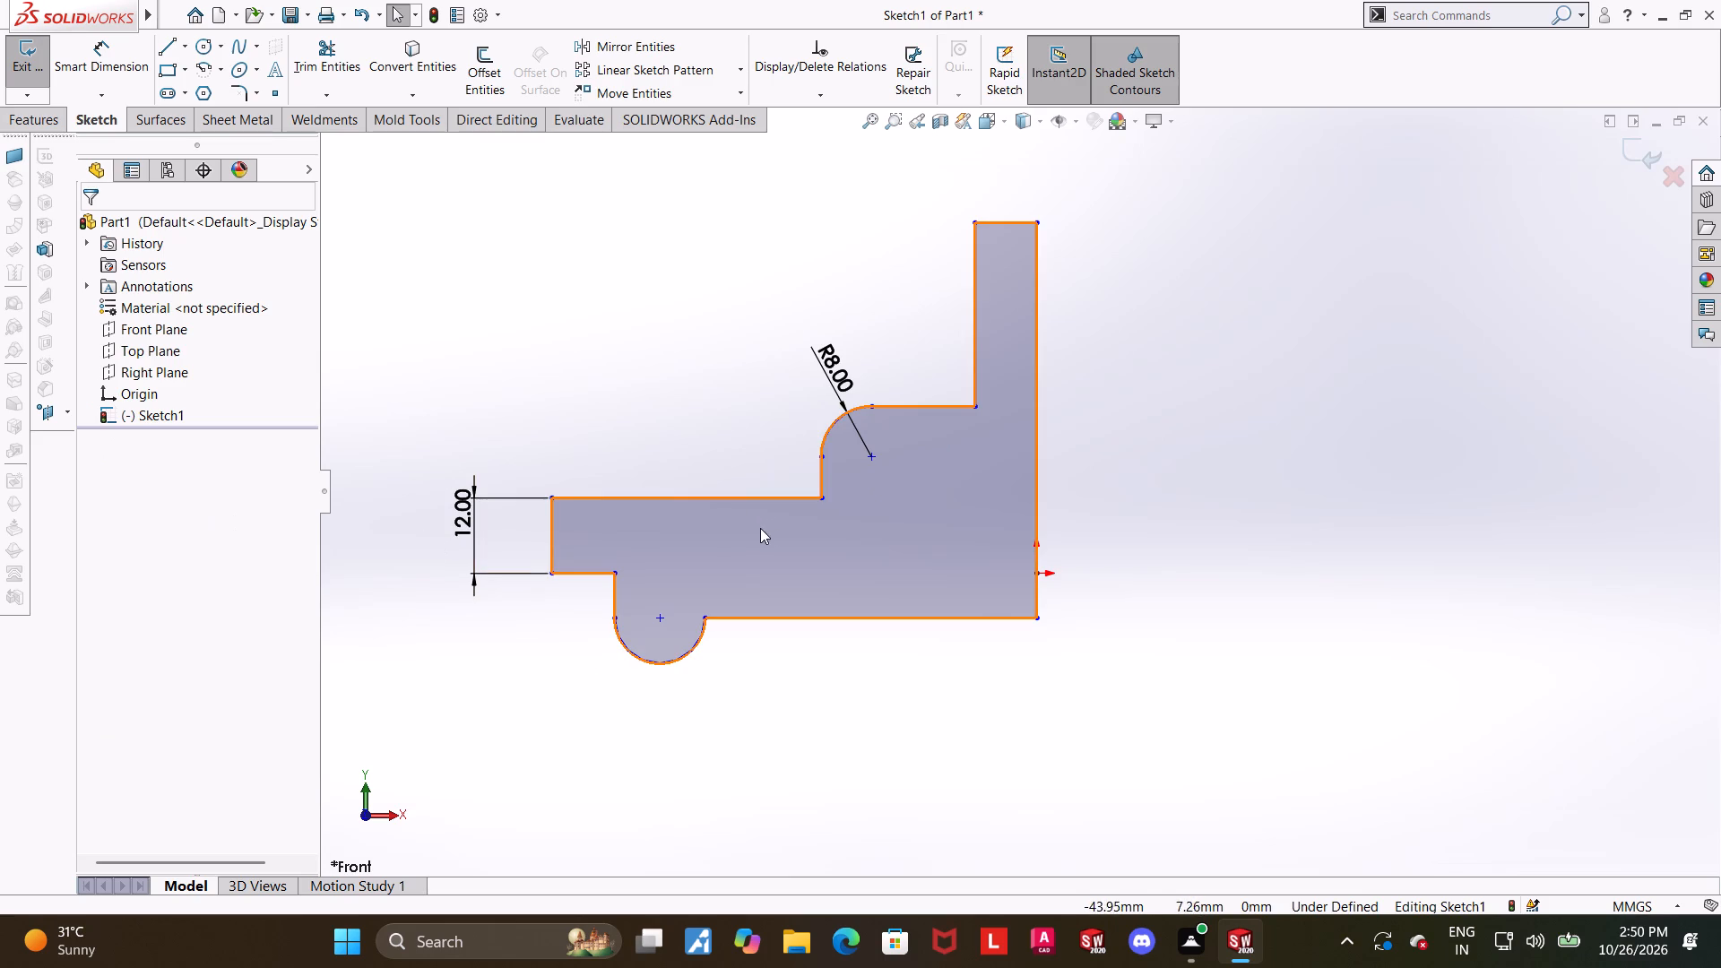
key(Escape)
Dimension the short vertical edge above the bottom semicircle as 12 mm.
click(129, 59)
scroll(635, 311, up, 2)
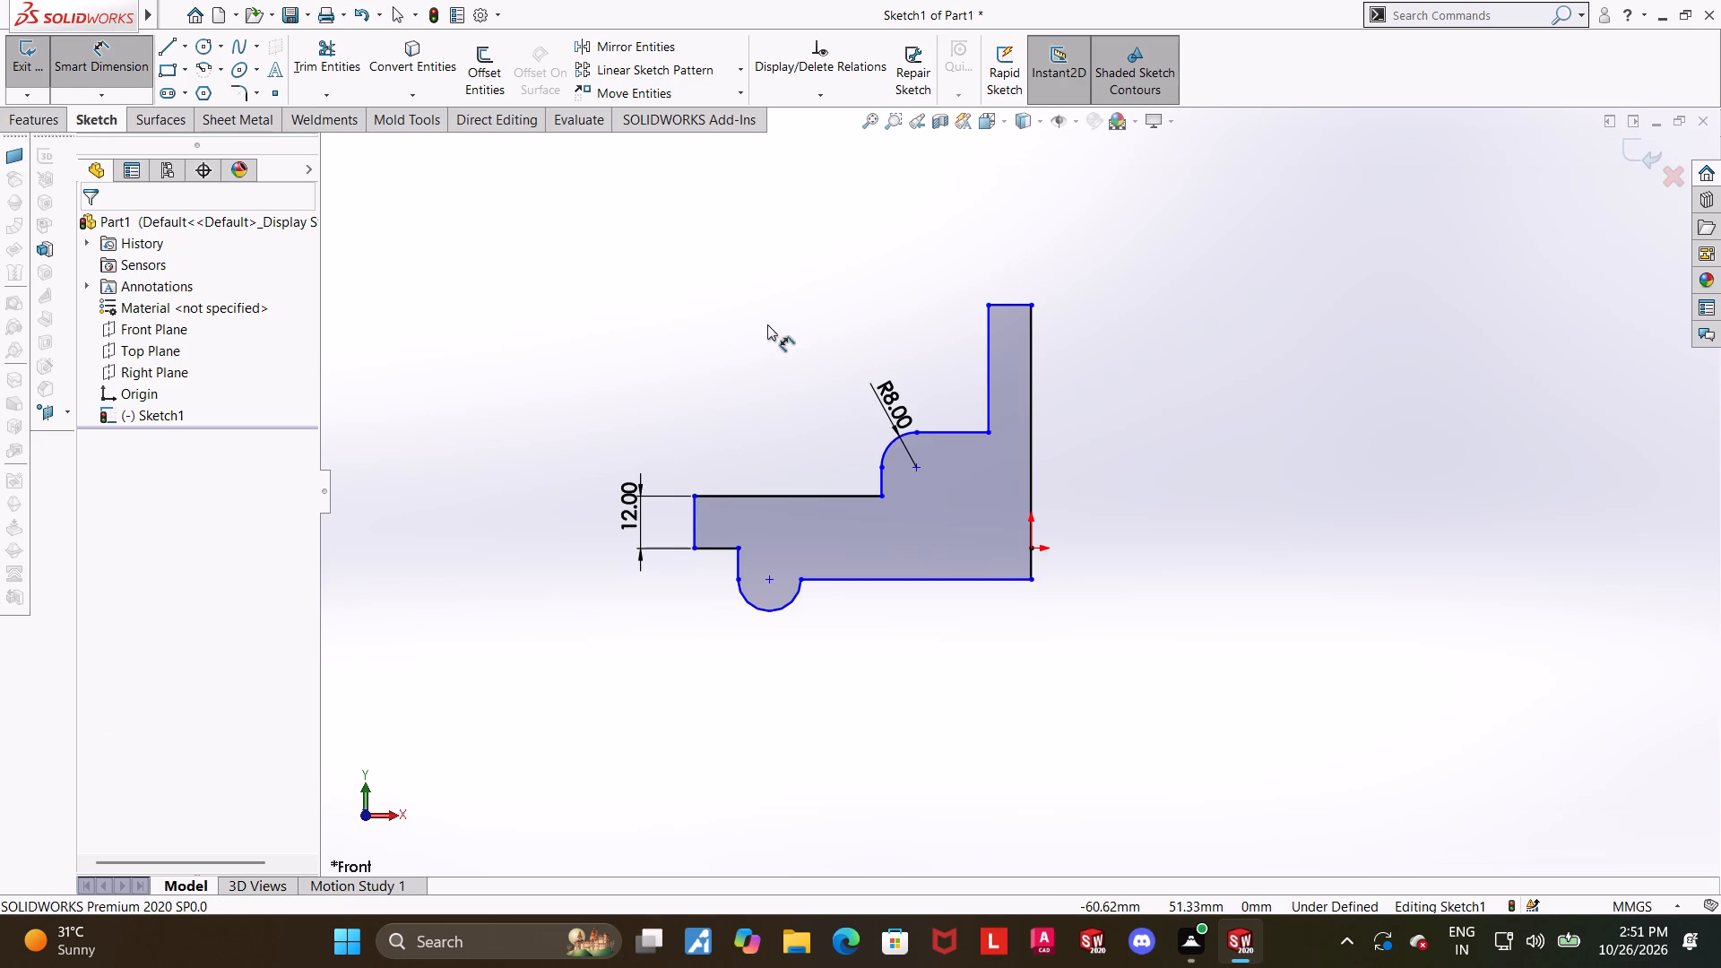
scroll(808, 373, down, 1)
scroll(750, 635, down, 1)
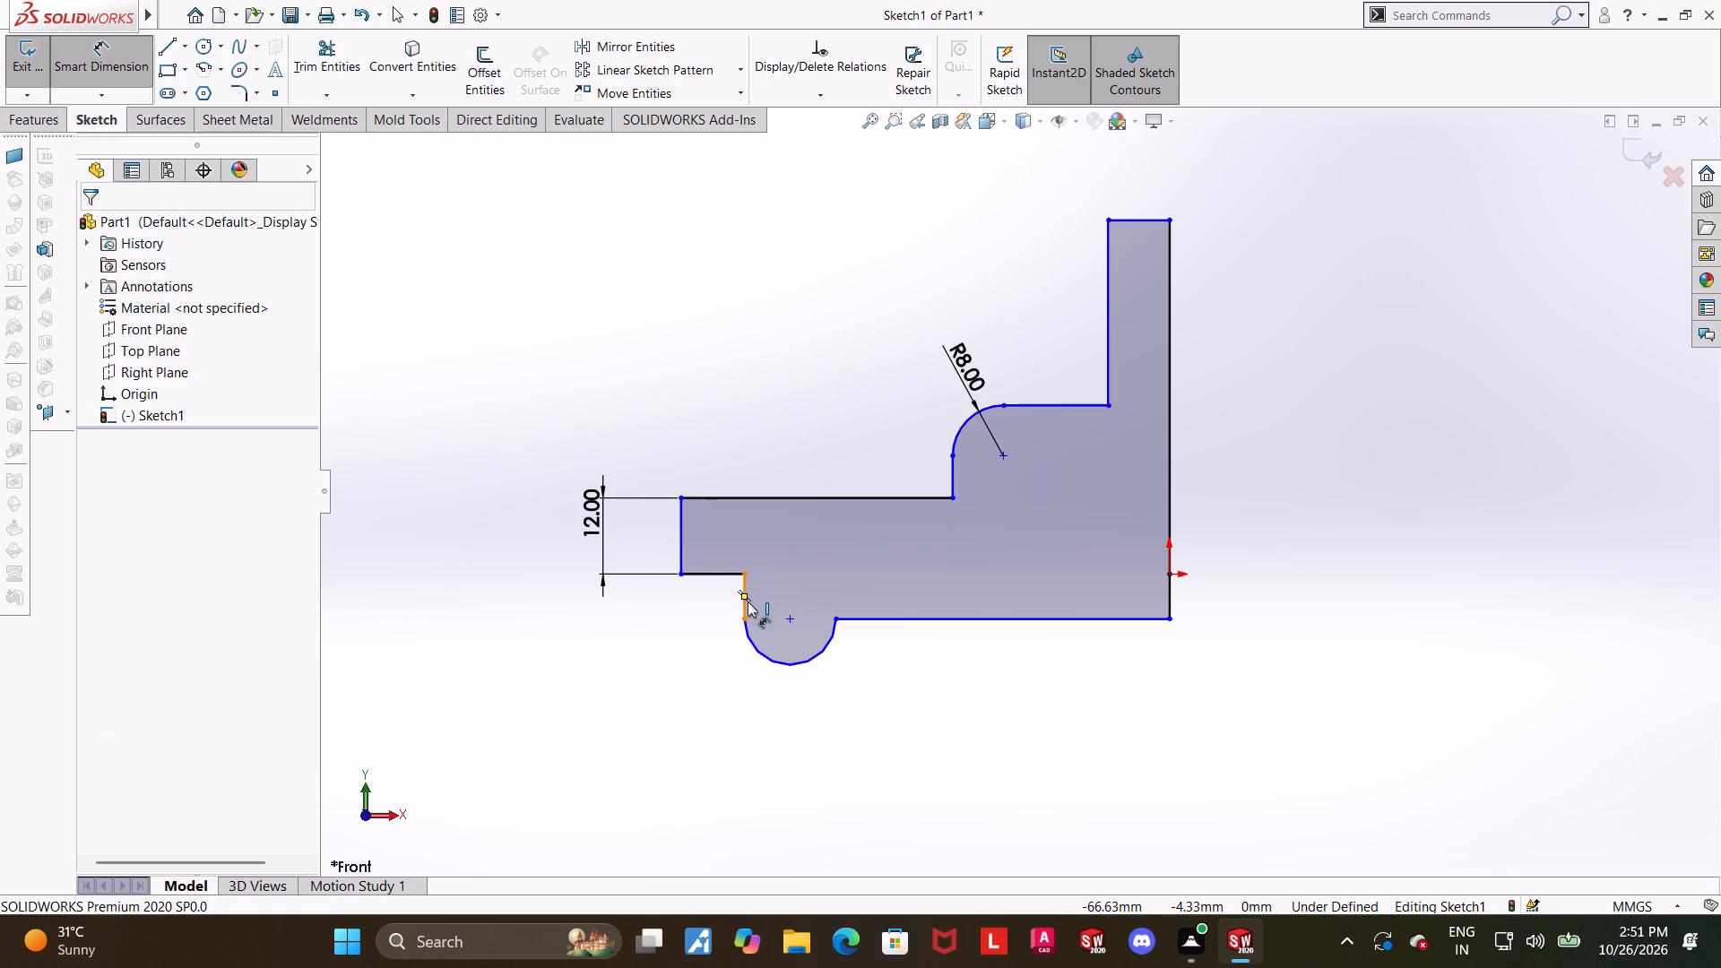
click(748, 601)
click(532, 610)
text(12)
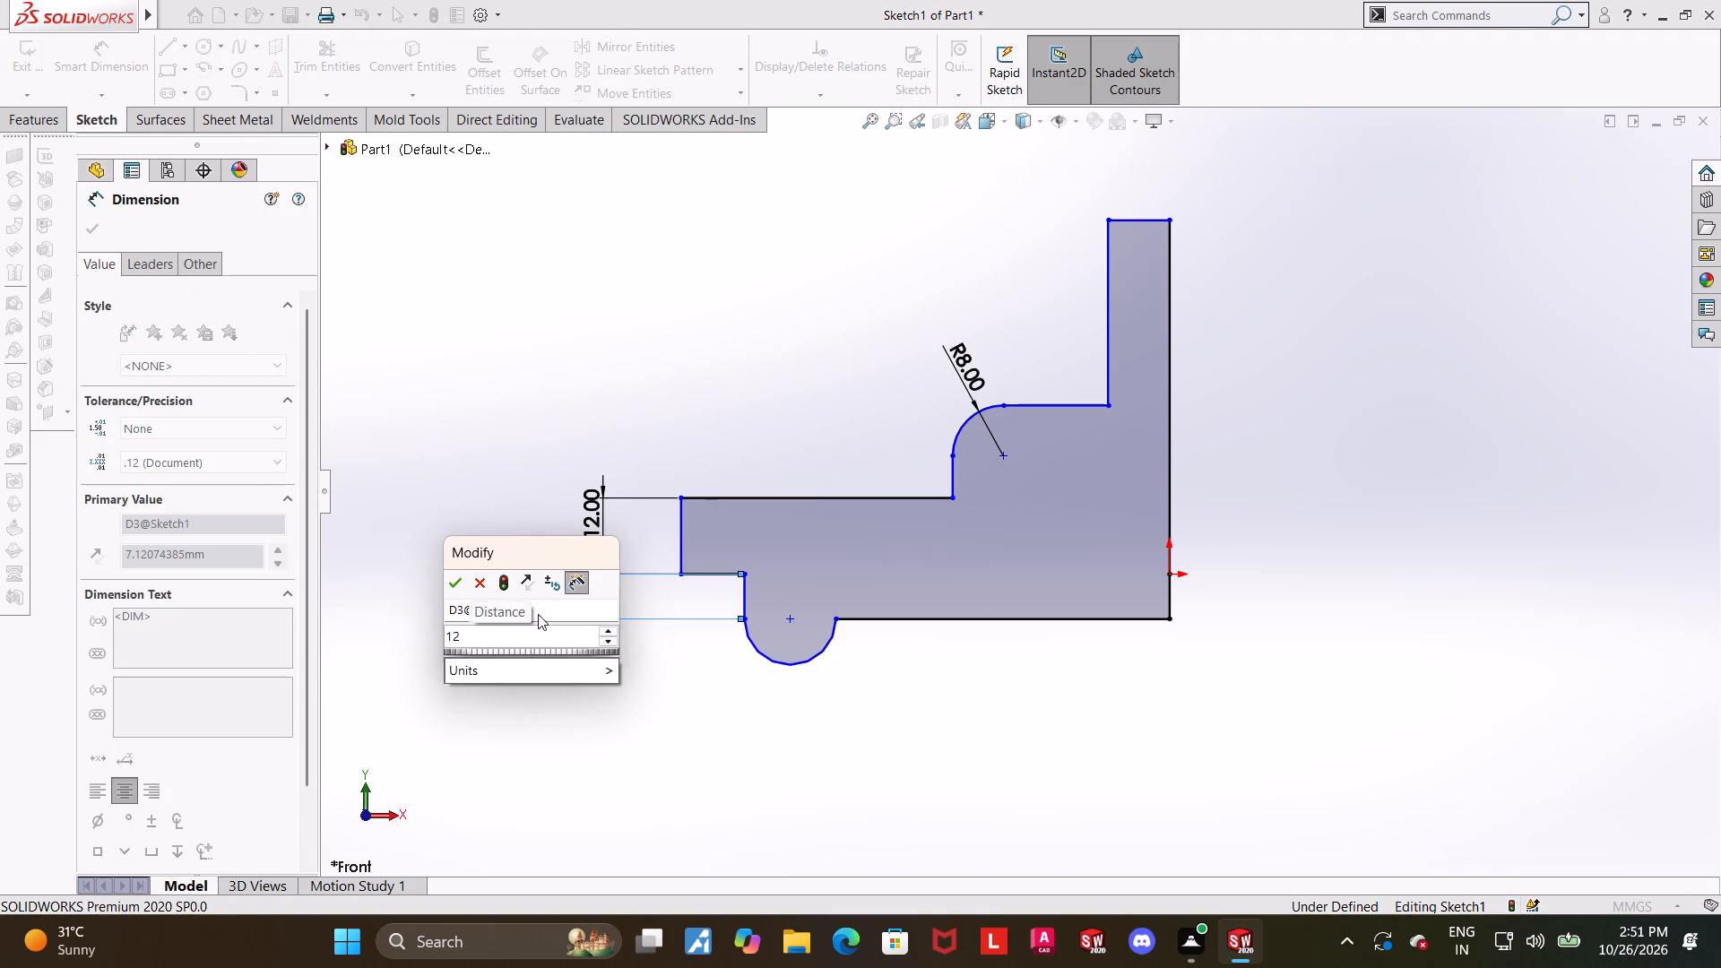
key(Return)
key(Escape)
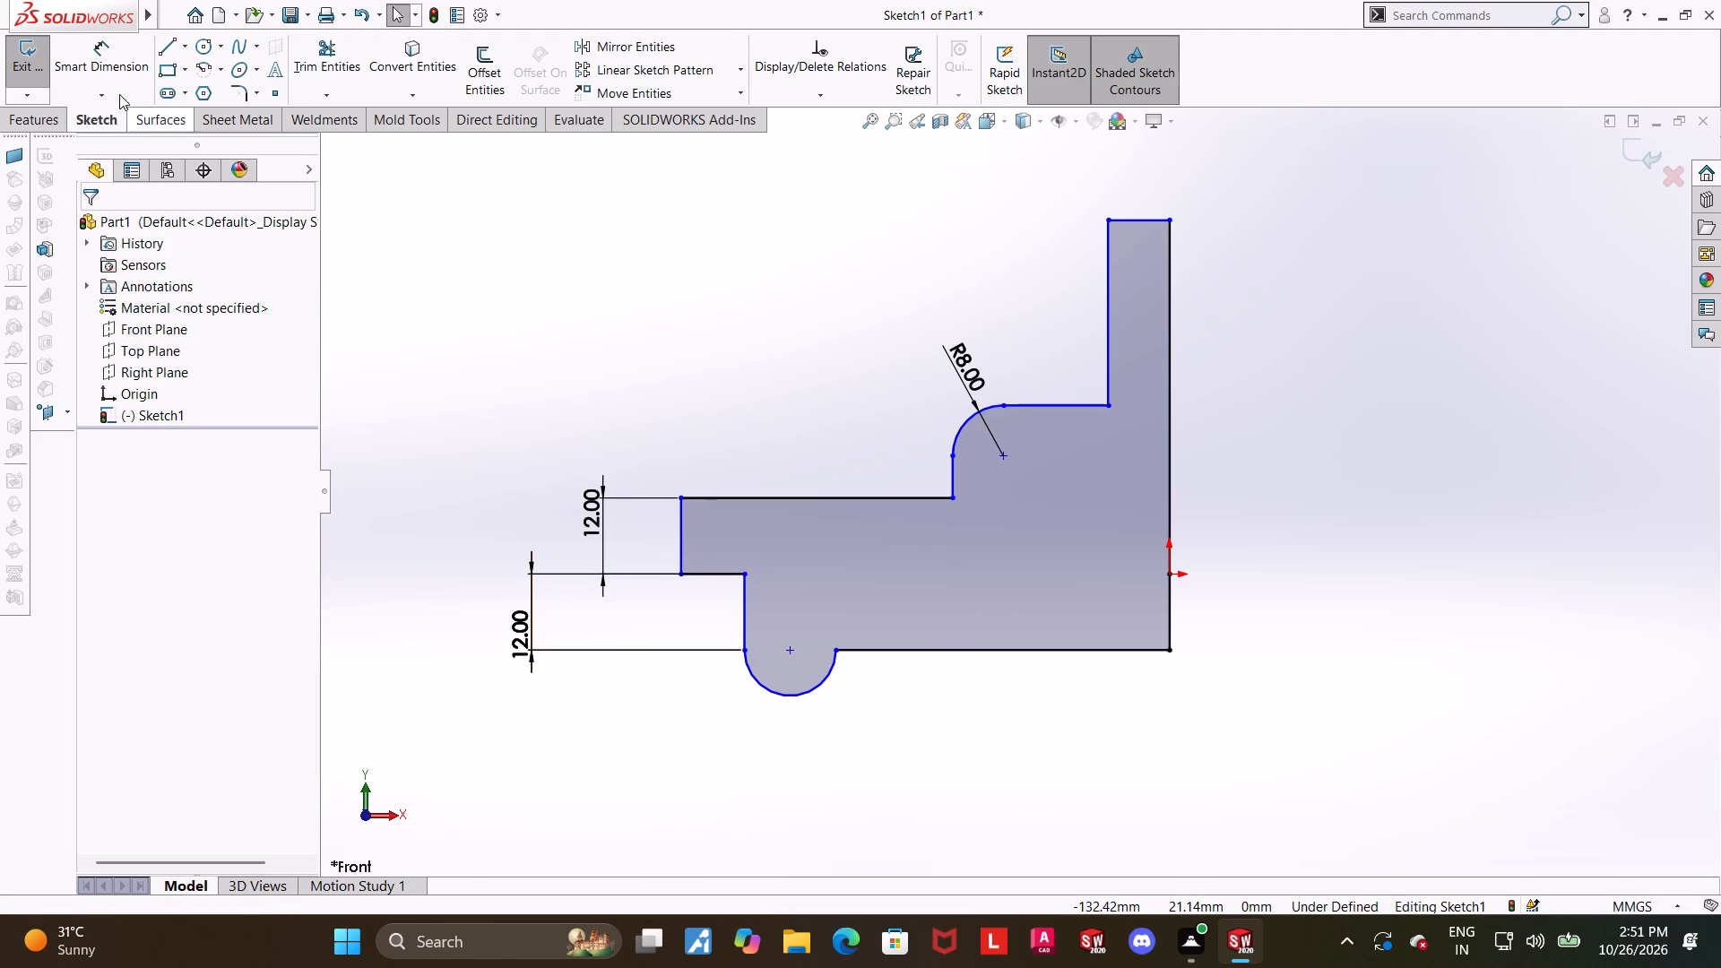
Dimension the horizontal distance between the far left edge and the vertical edge above the bottom semicircle as 6 mm.
click(116, 65)
scroll(1196, 579, up, 3)
scroll(962, 639, down, 2)
scroll(1008, 456, down, 1)
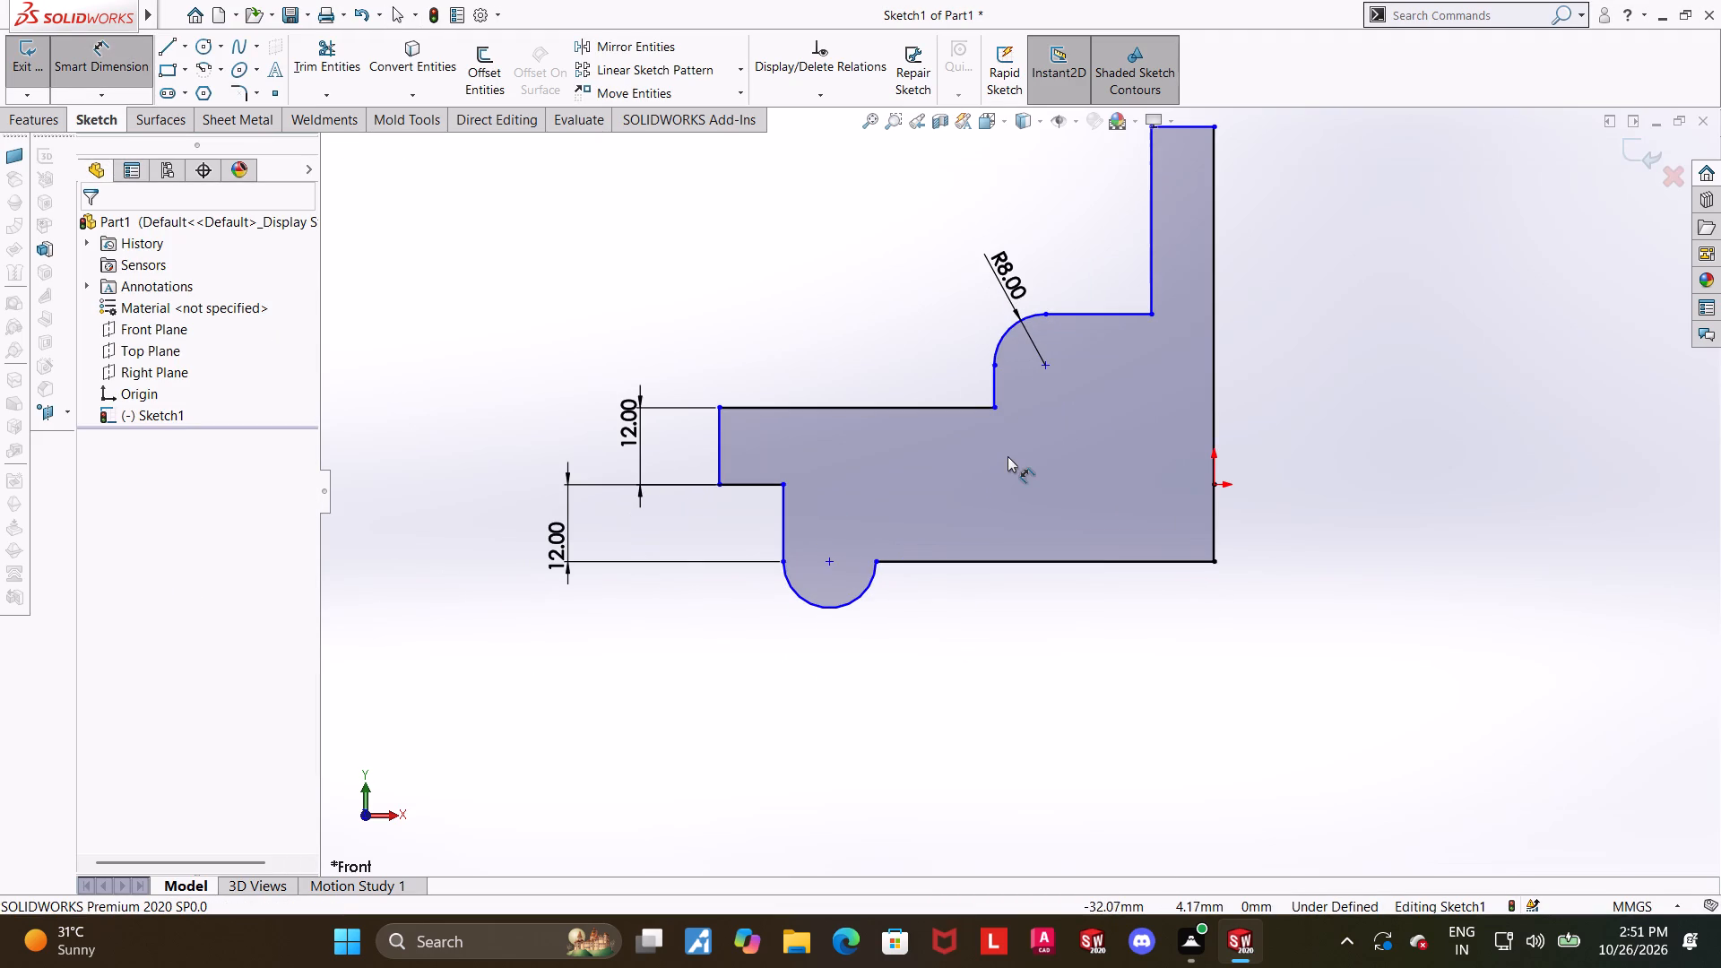
click(722, 456)
click(780, 512)
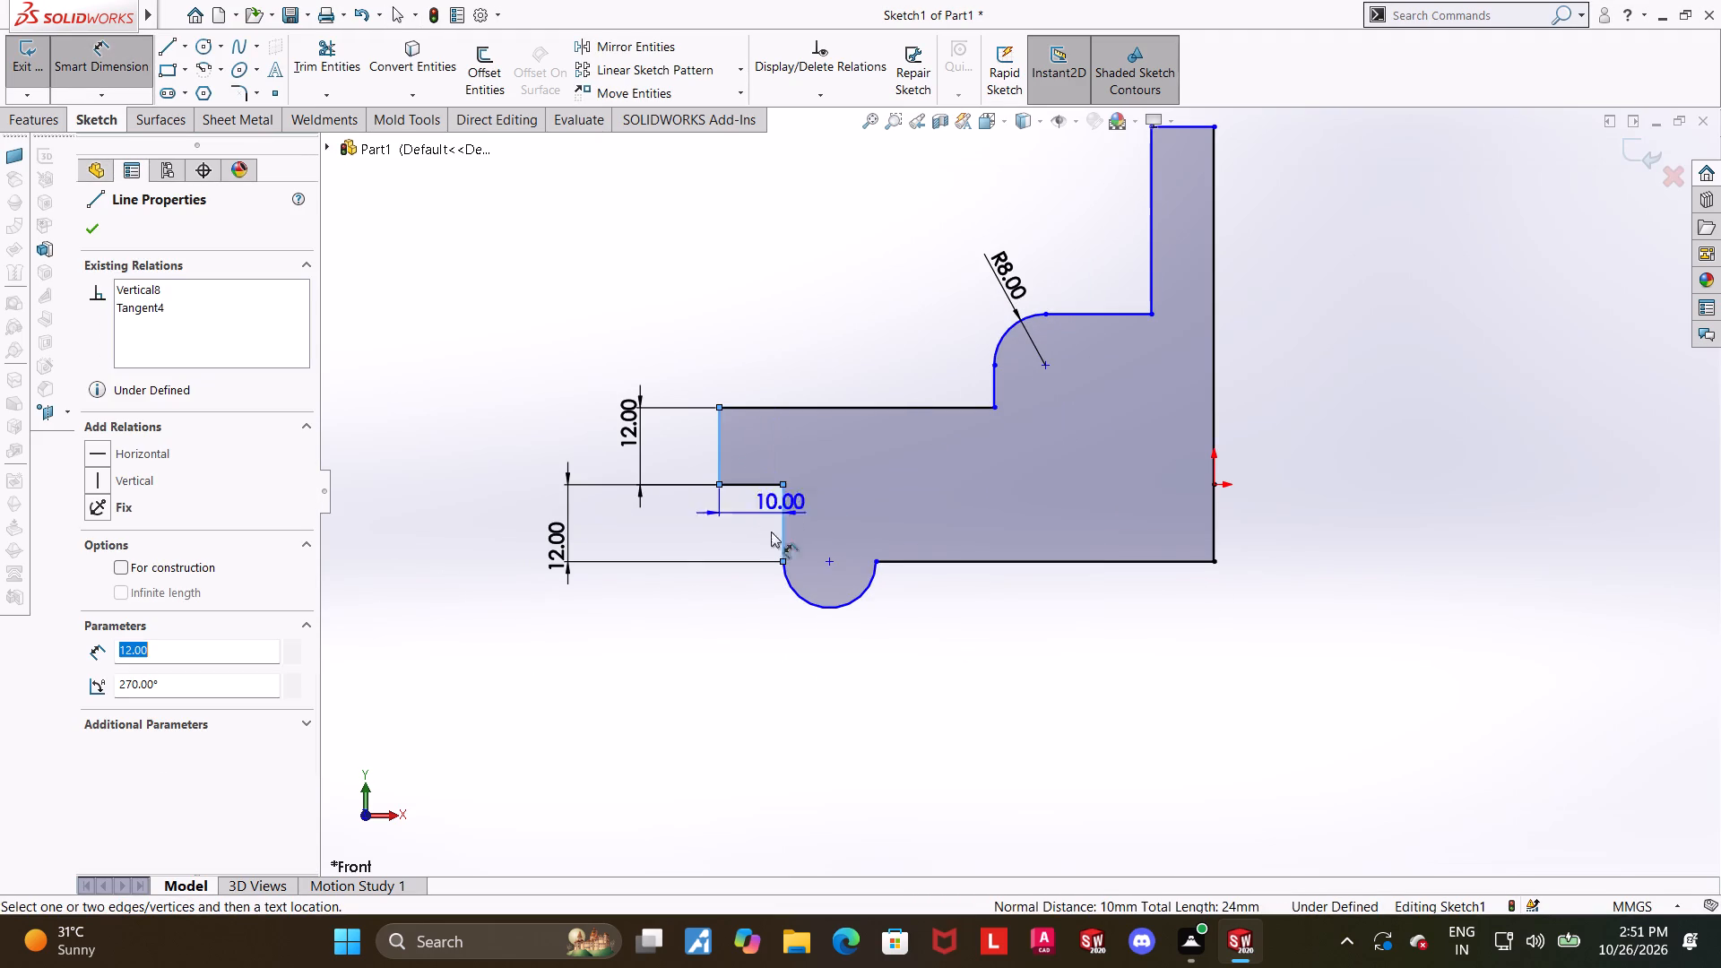
click(709, 636)
key(6)
key(Return)
key(Escape)
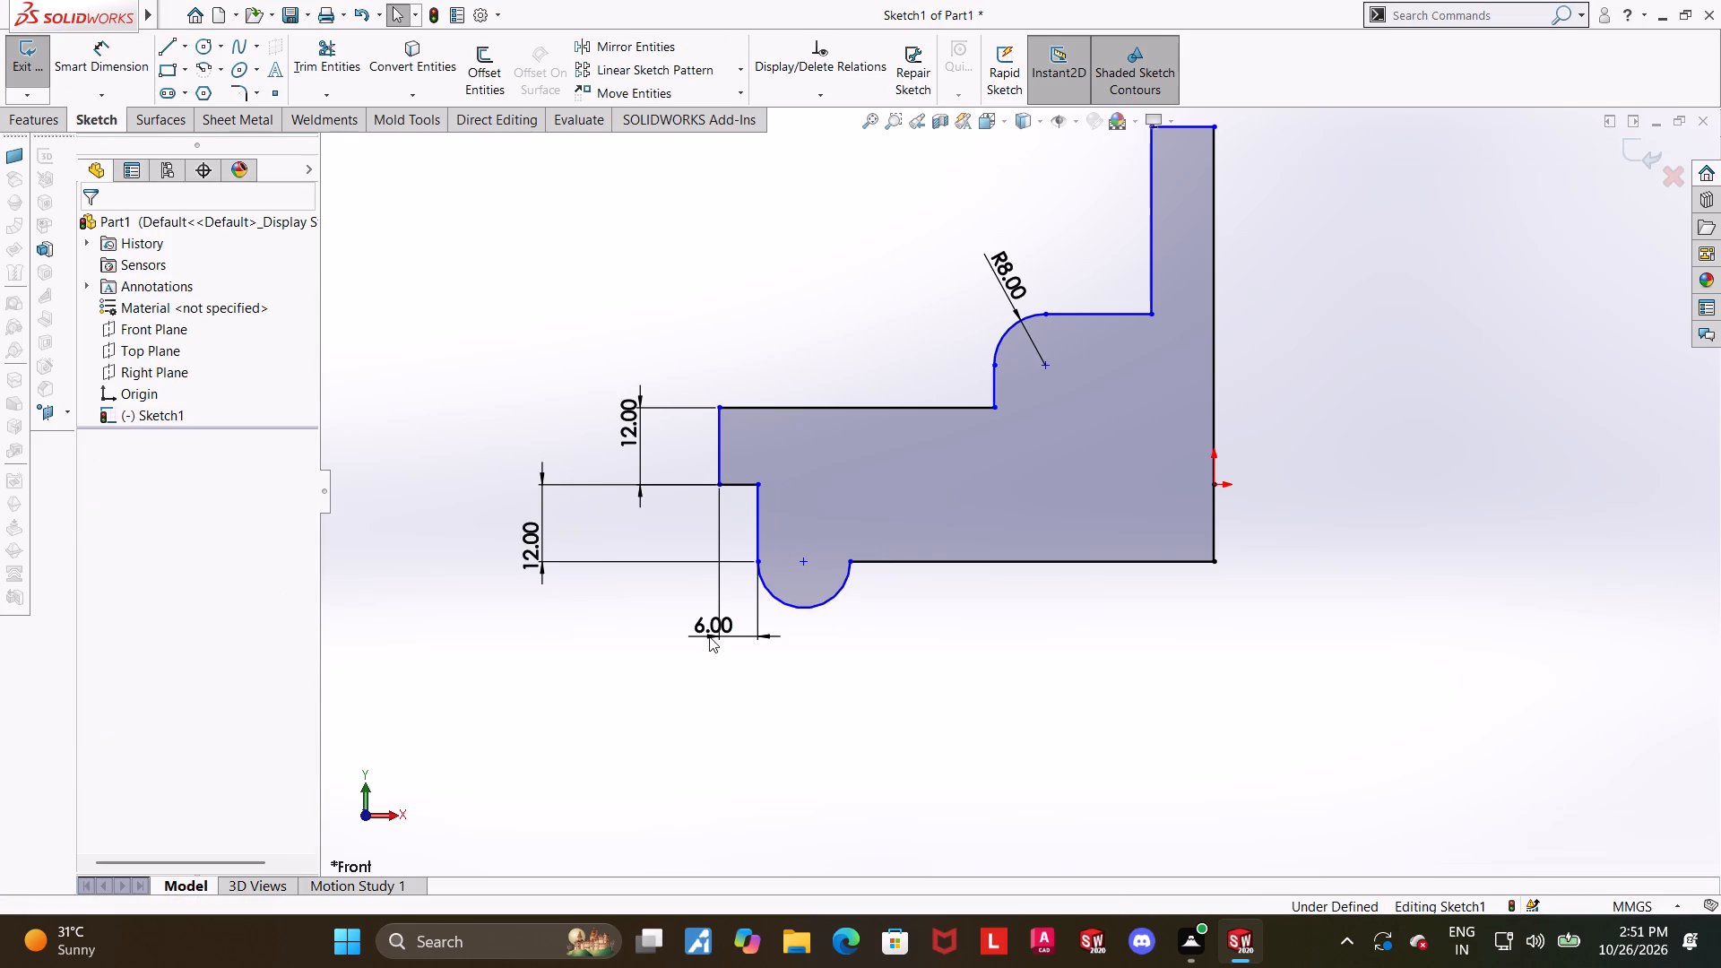
Dimension the horizontal distance from the bottom semicircle's left endpoint to its centre as 12 mm.
drag(109, 58, 124, 65)
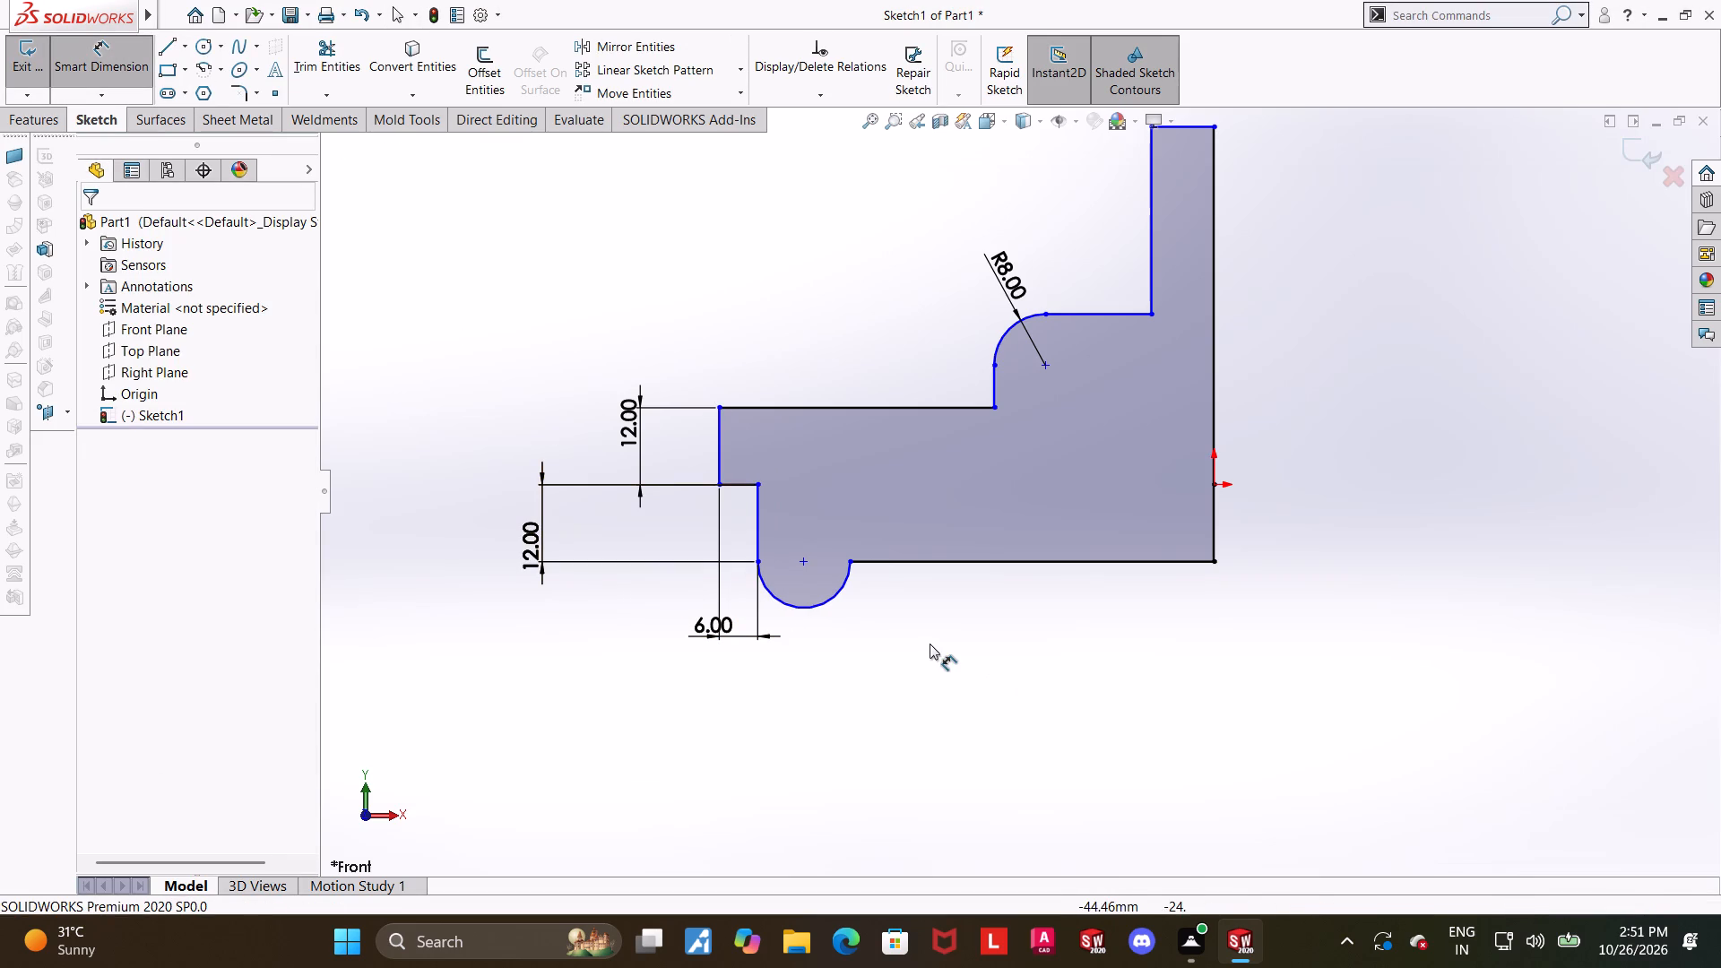
click(757, 559)
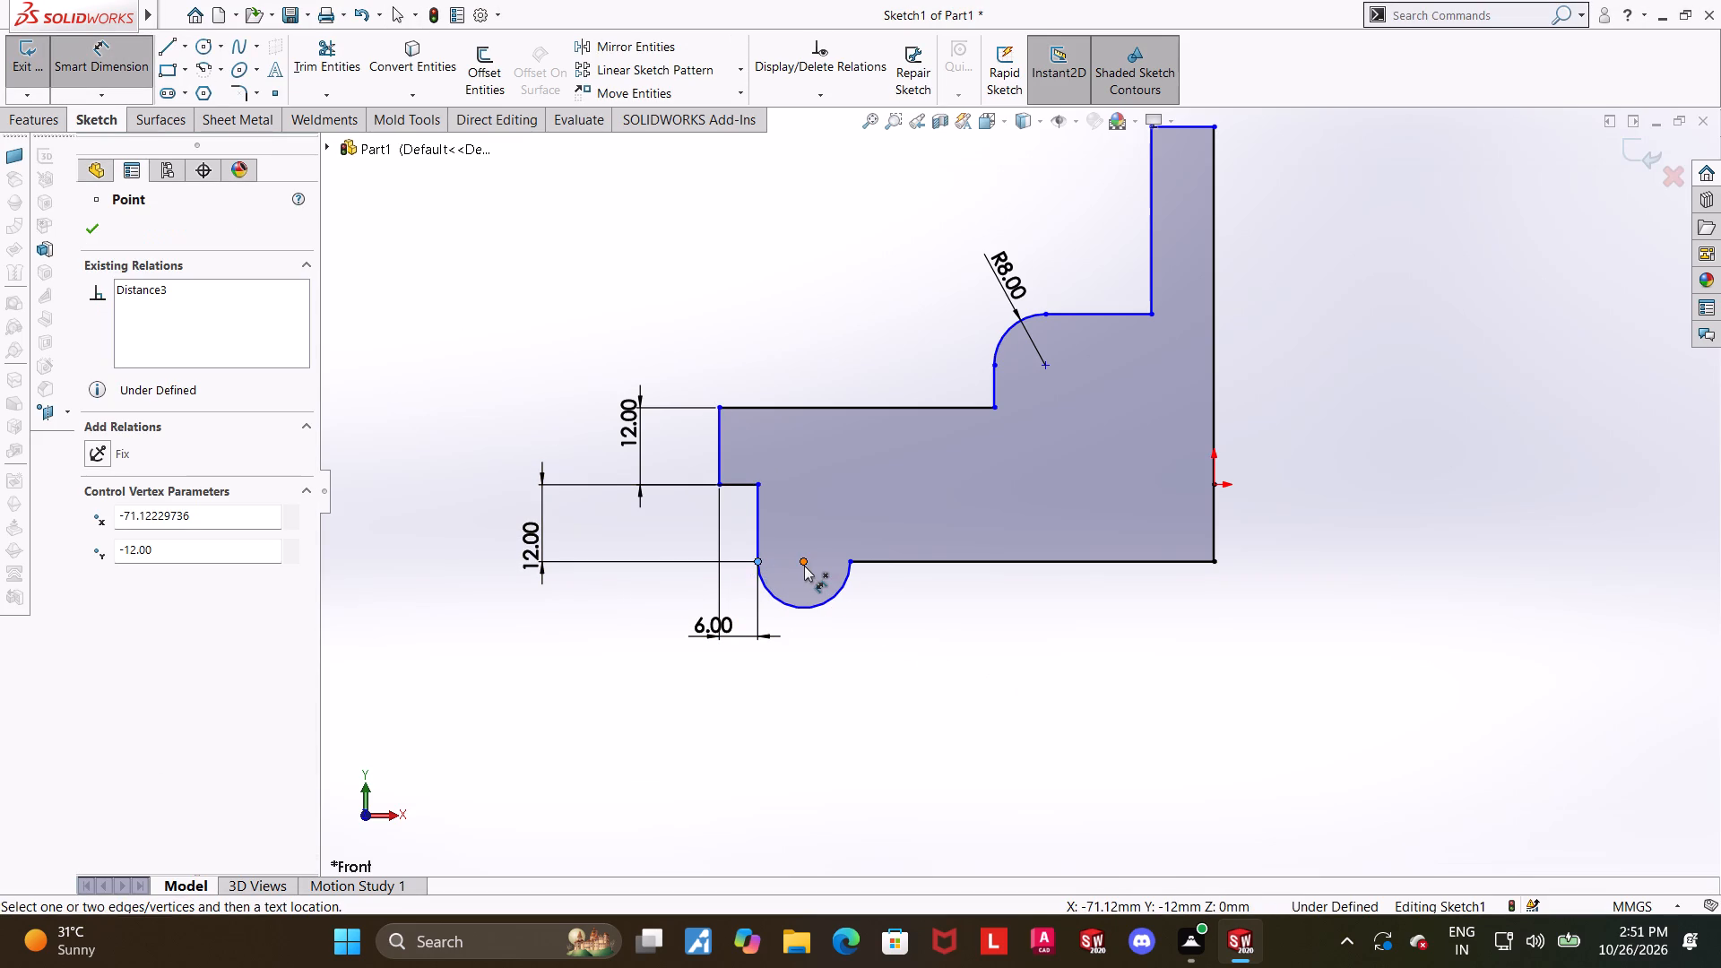
click(804, 566)
click(805, 713)
text(12)
key(Return)
key(Escape)
click(1391, 713)
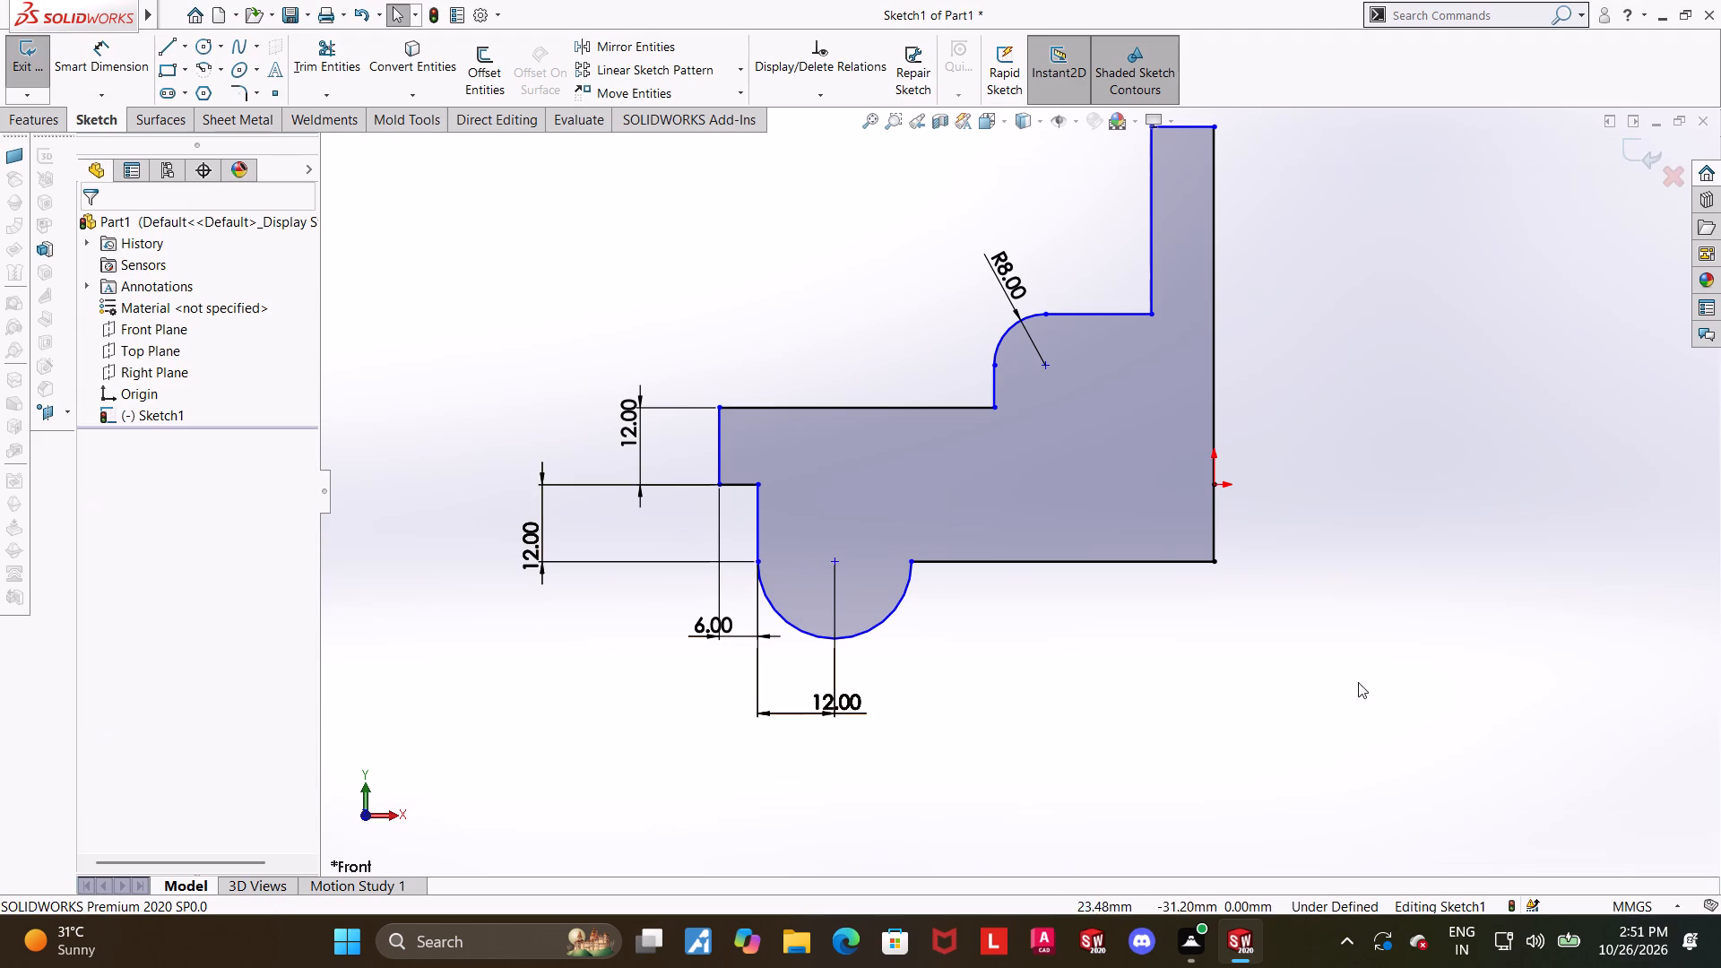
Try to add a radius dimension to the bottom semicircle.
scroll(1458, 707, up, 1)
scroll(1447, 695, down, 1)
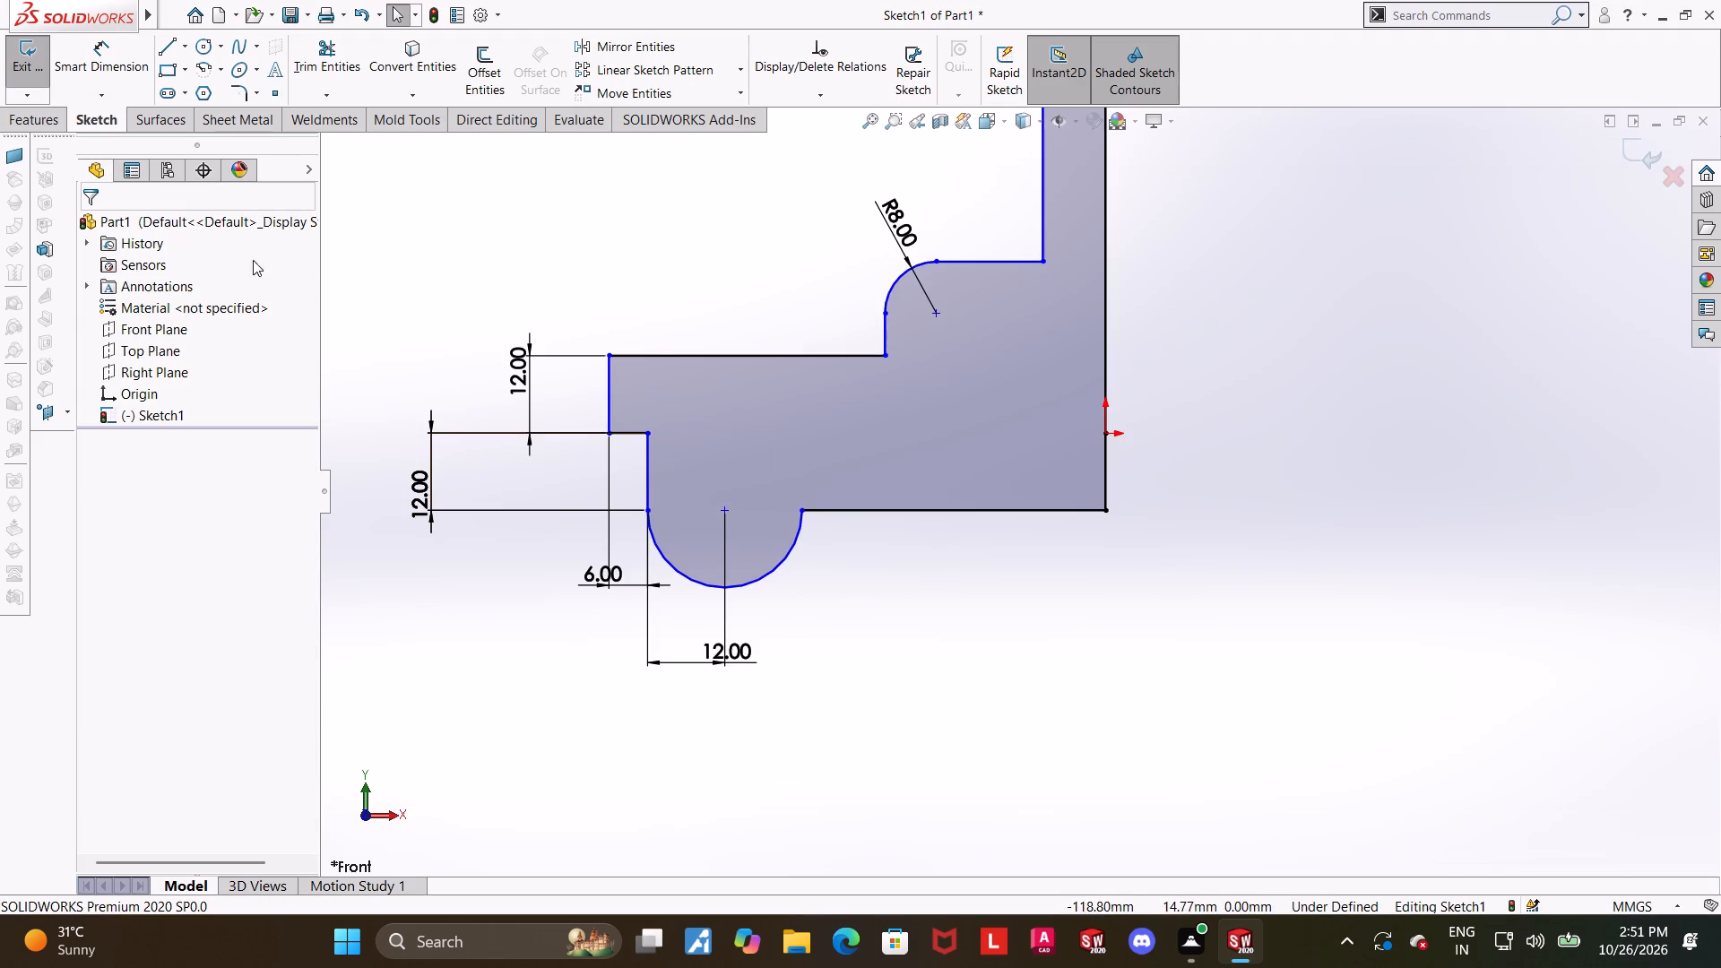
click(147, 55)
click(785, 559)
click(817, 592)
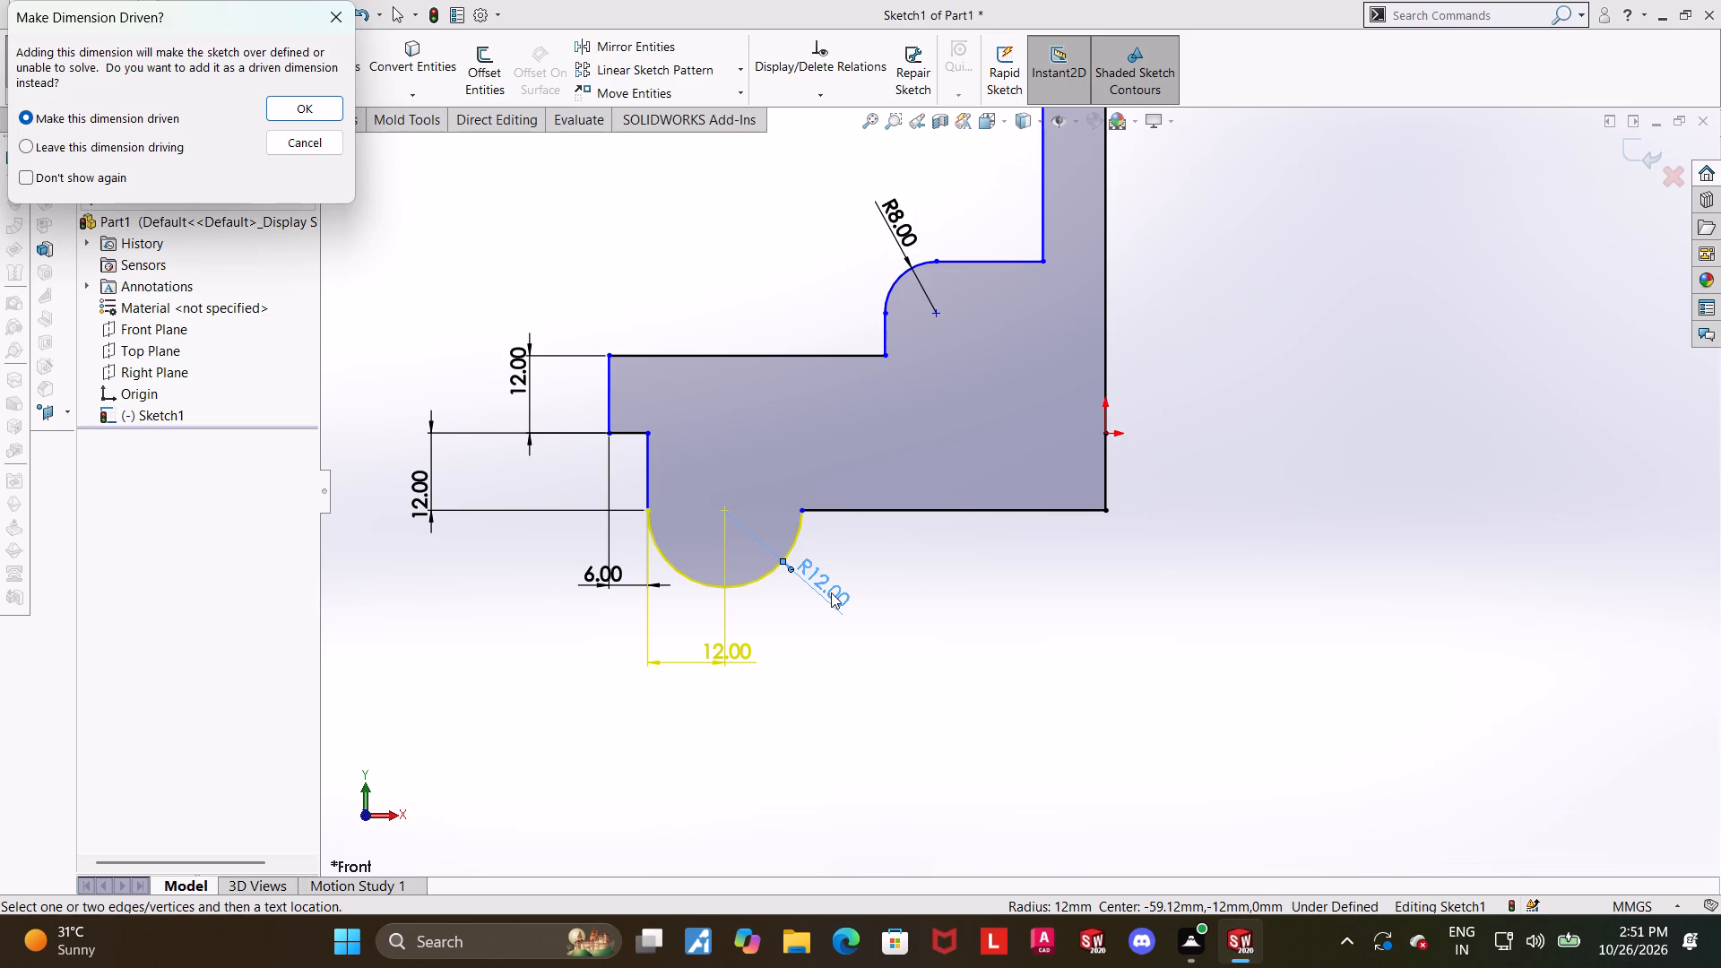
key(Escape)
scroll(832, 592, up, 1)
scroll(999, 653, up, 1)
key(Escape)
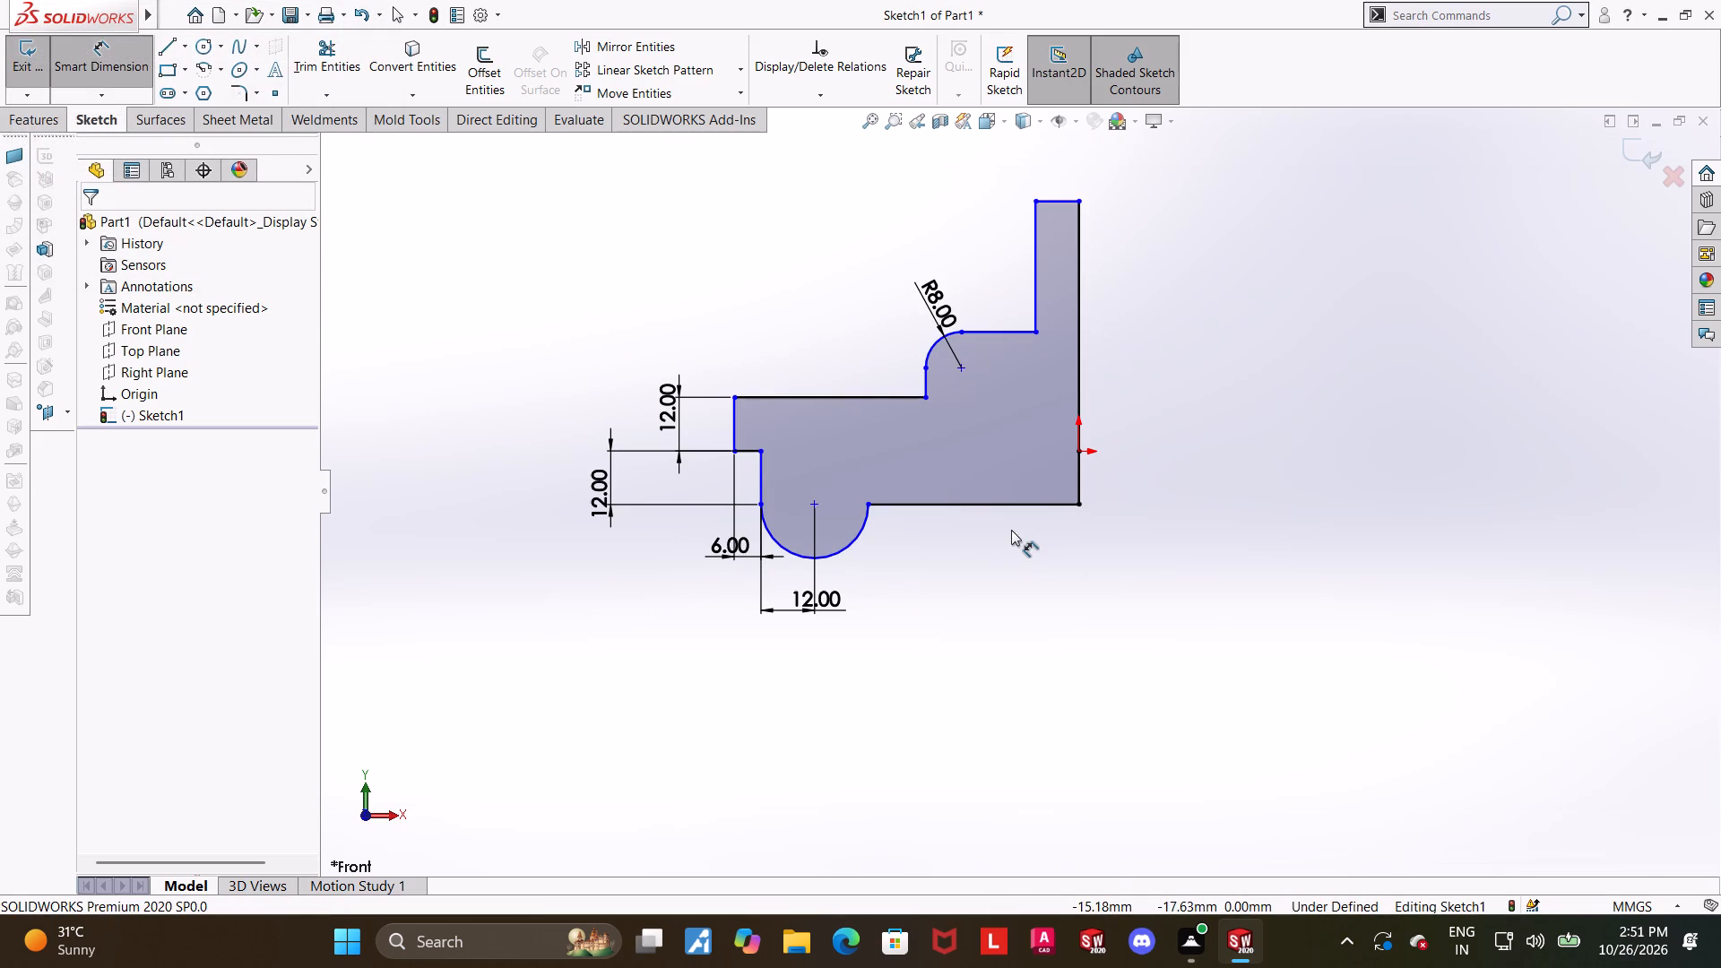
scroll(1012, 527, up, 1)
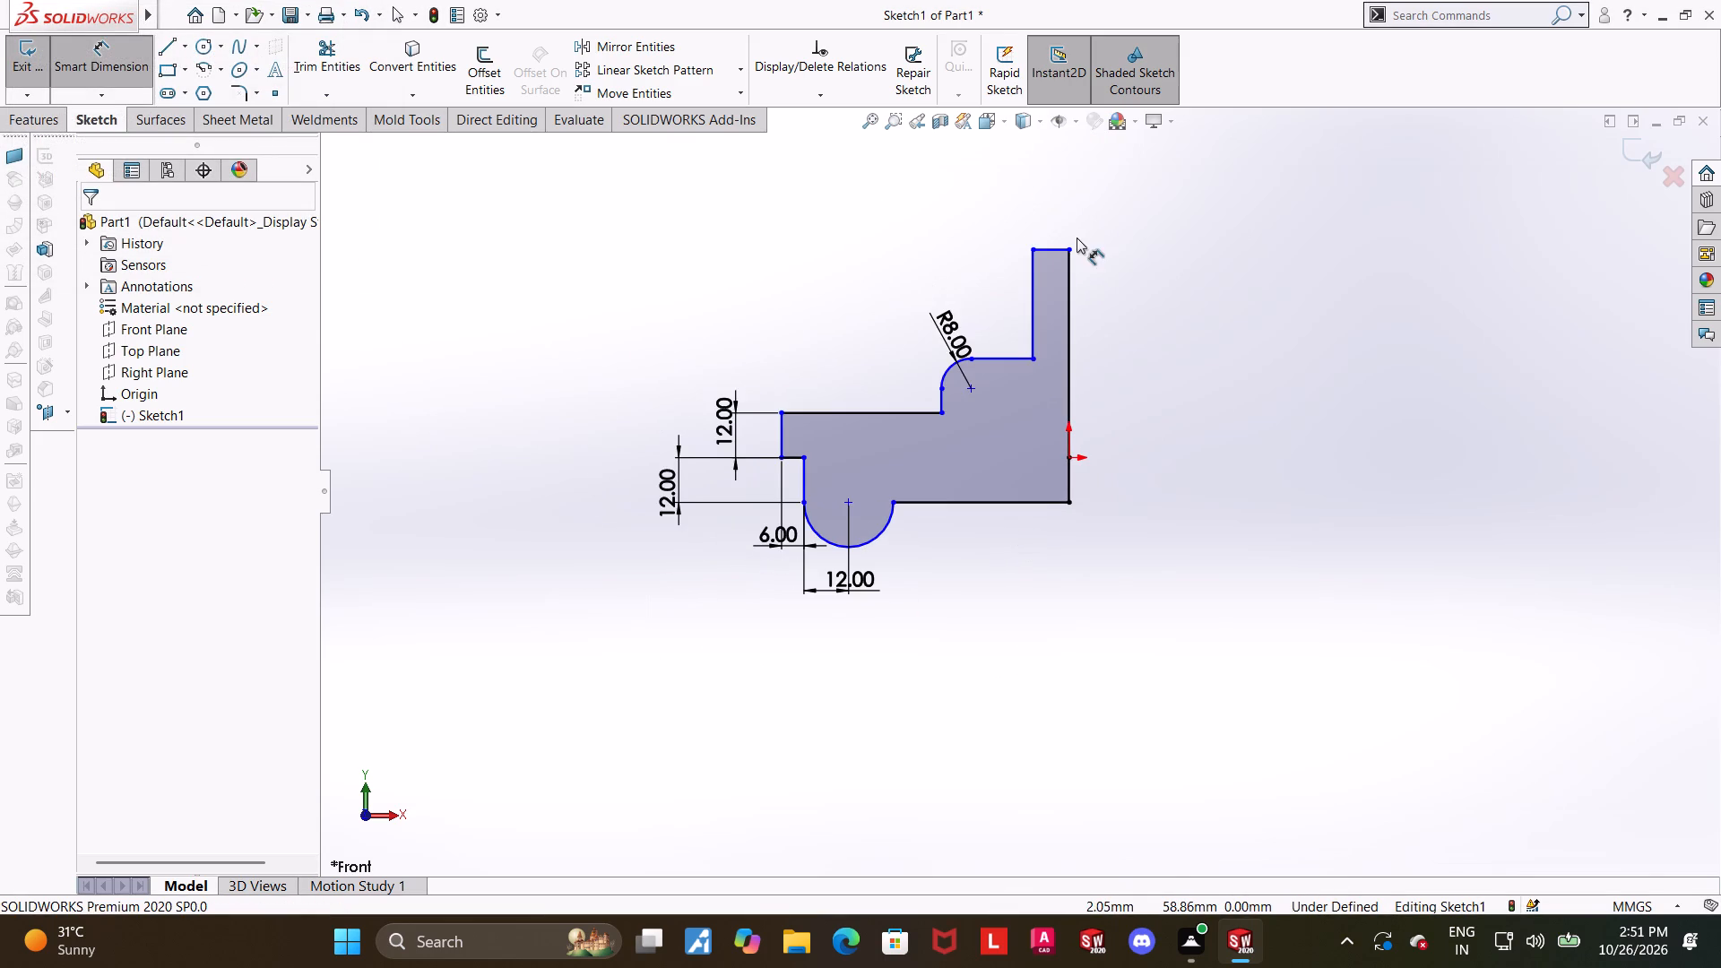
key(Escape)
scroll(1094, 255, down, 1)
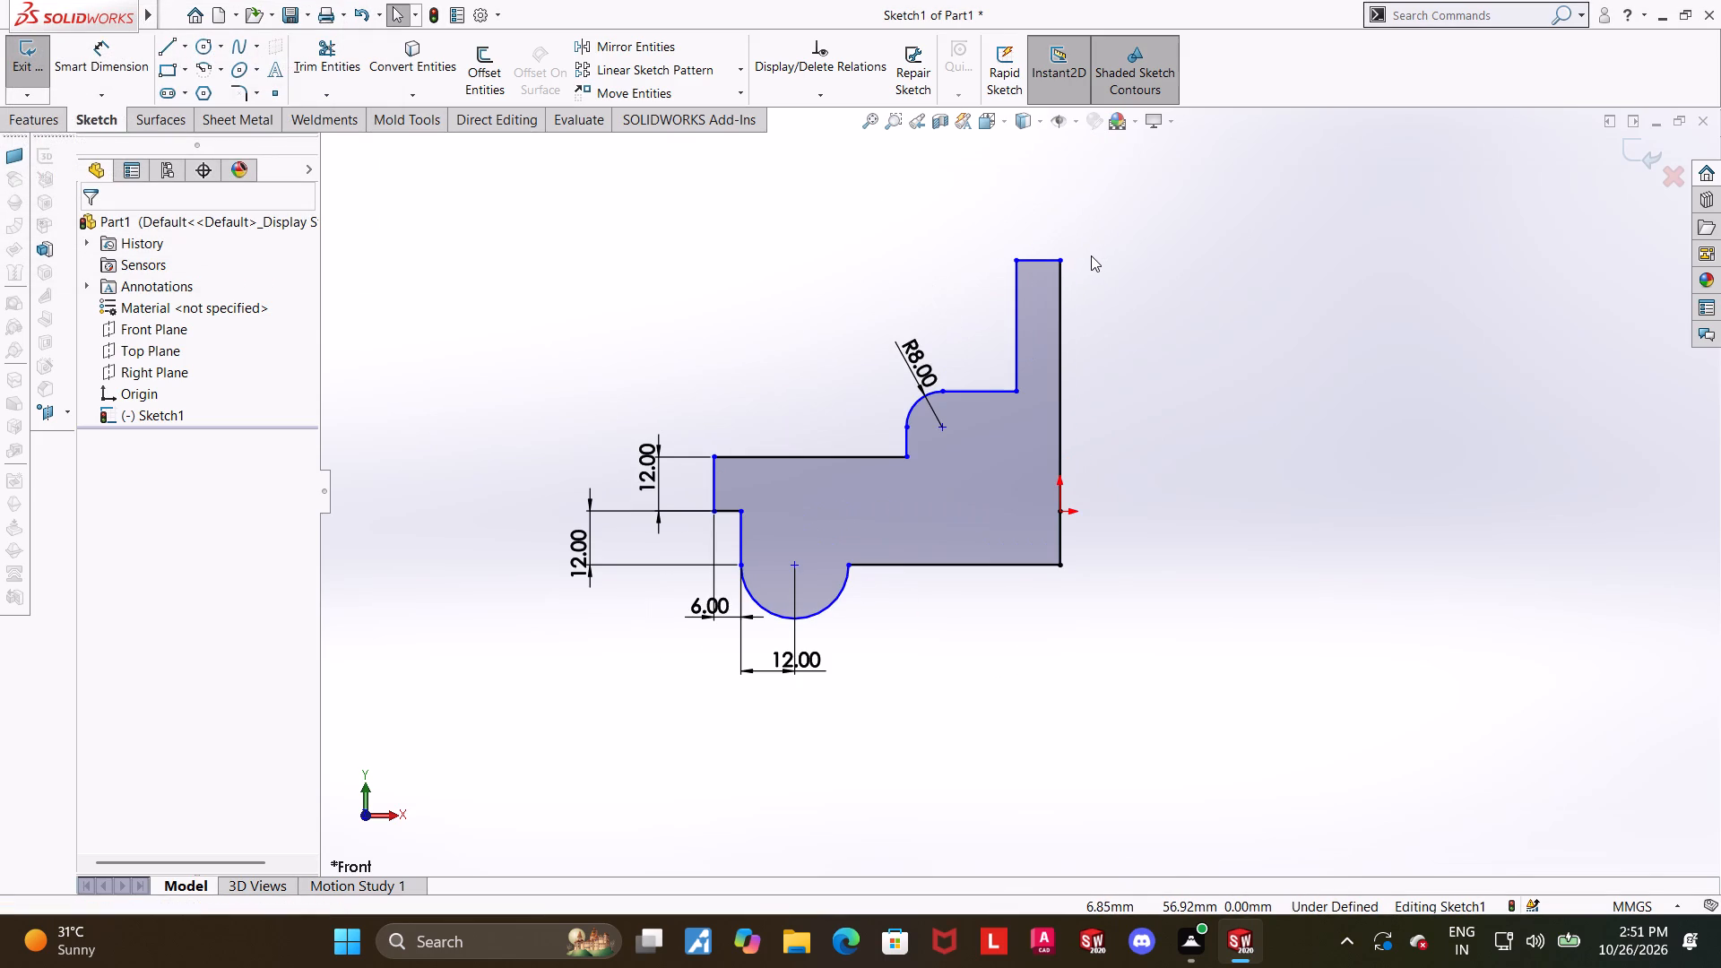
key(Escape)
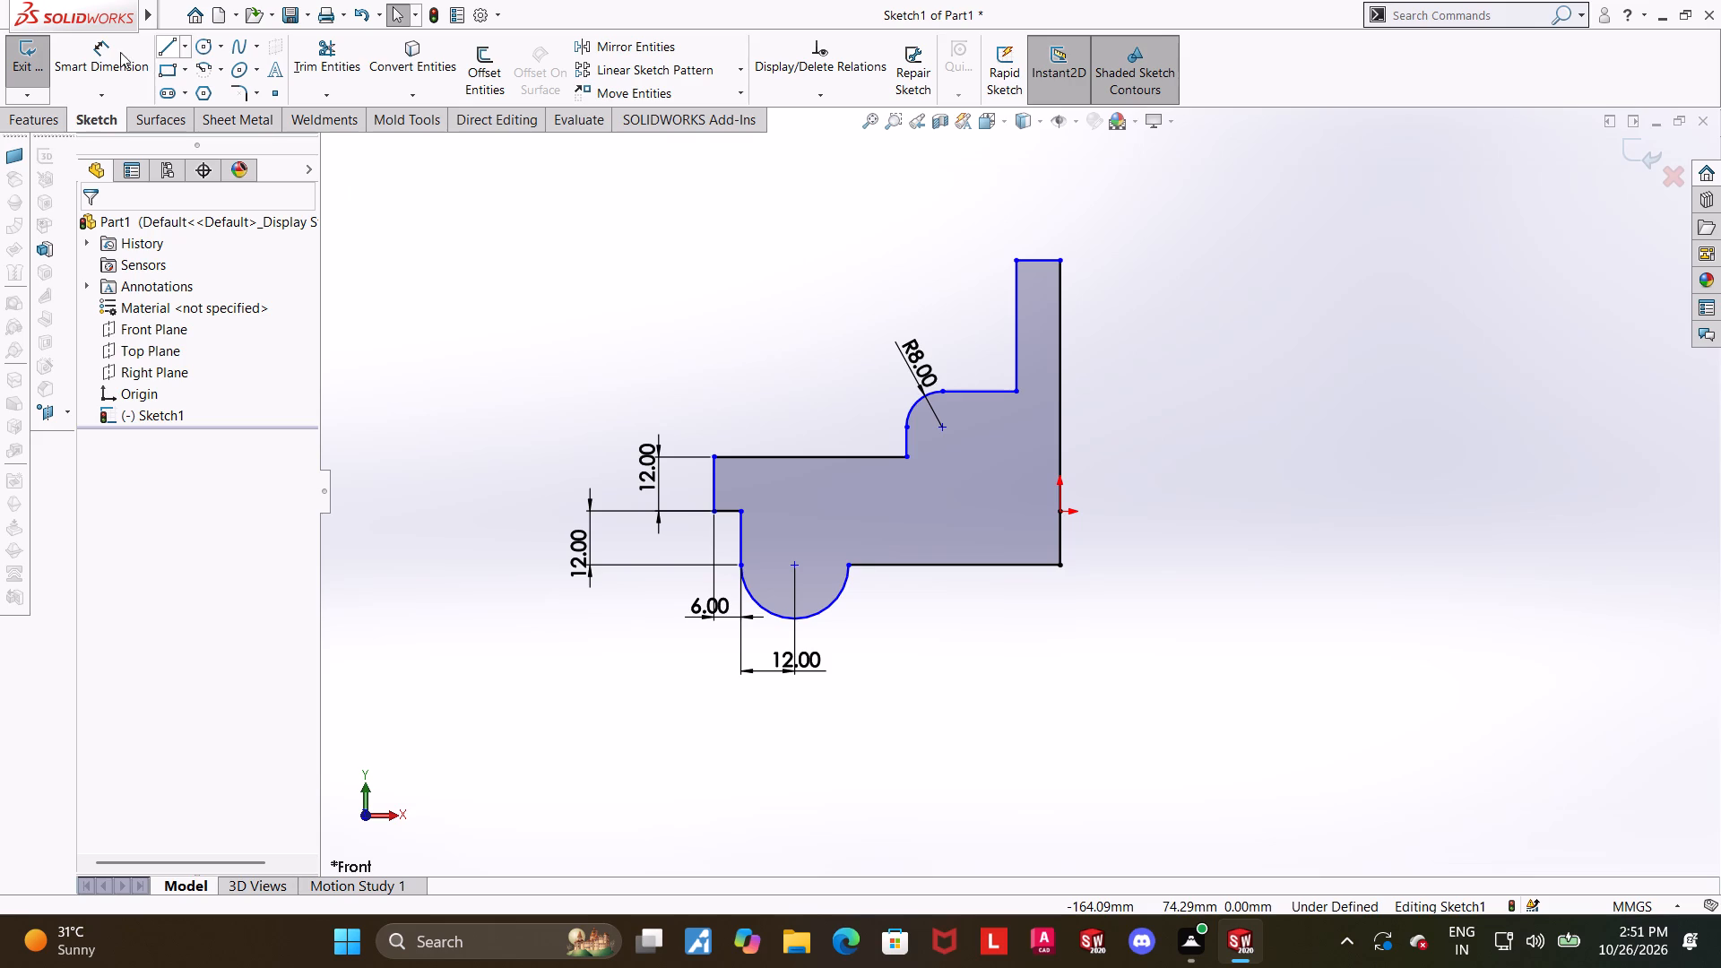
Dimension the horizontal distance between the far left edge and the short vertical edge below the rounded corner as 58 mm.
click(120, 52)
click(717, 483)
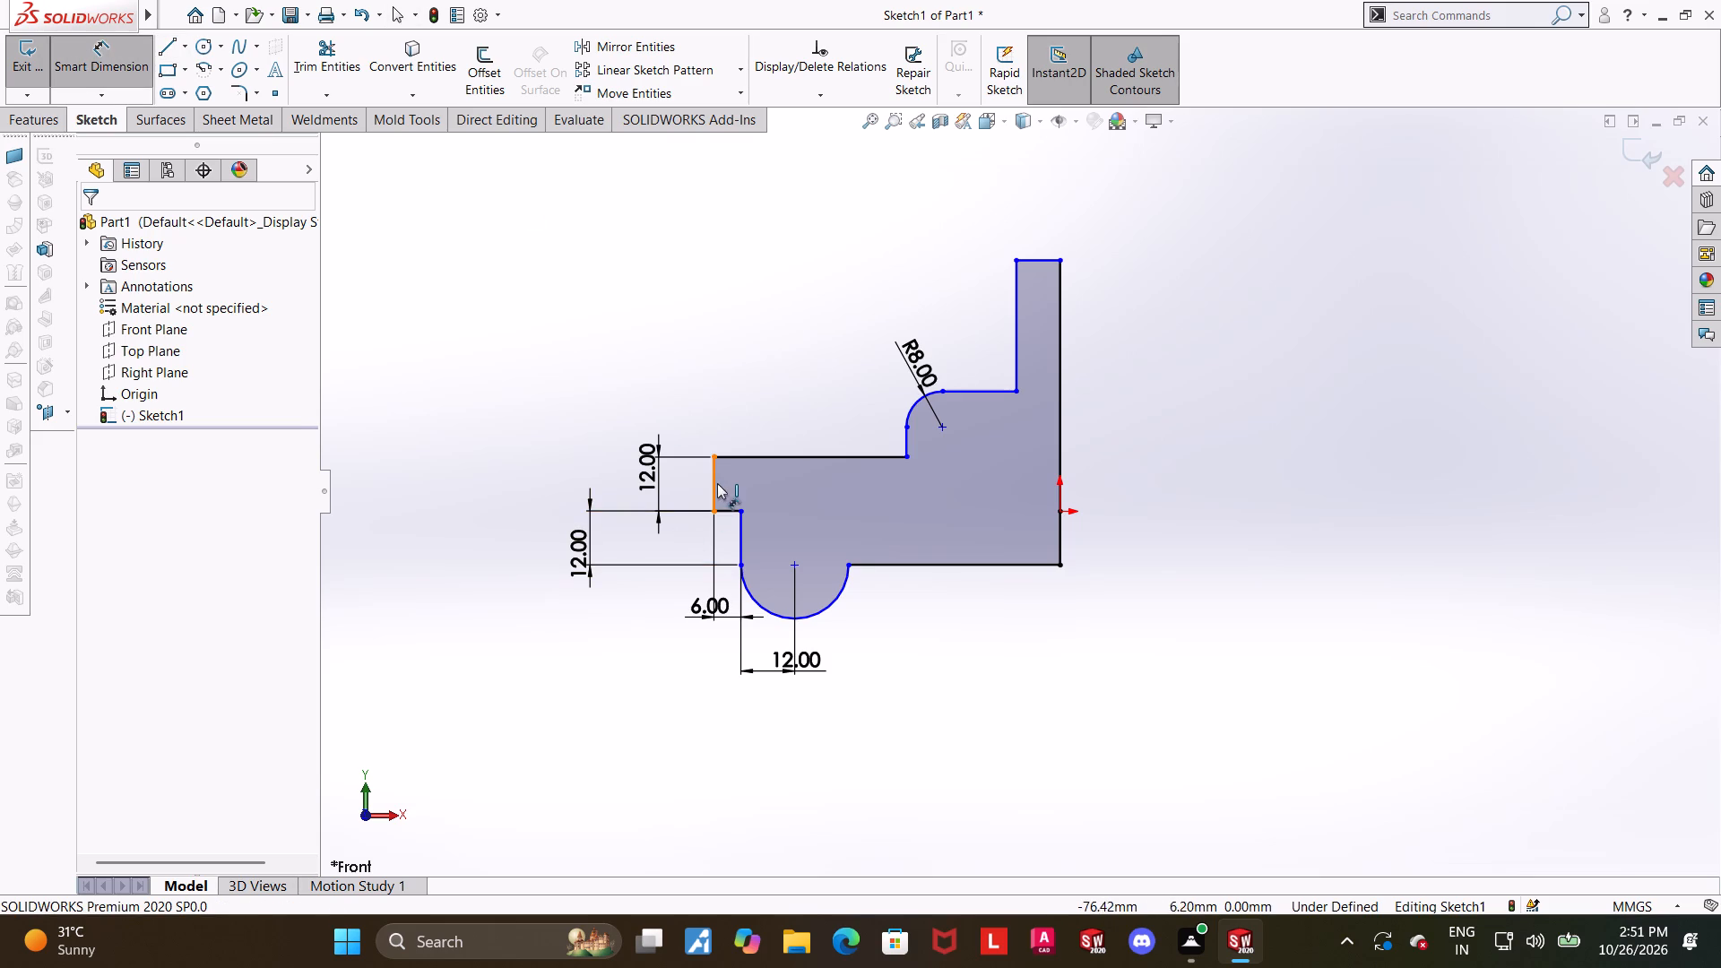
click(904, 433)
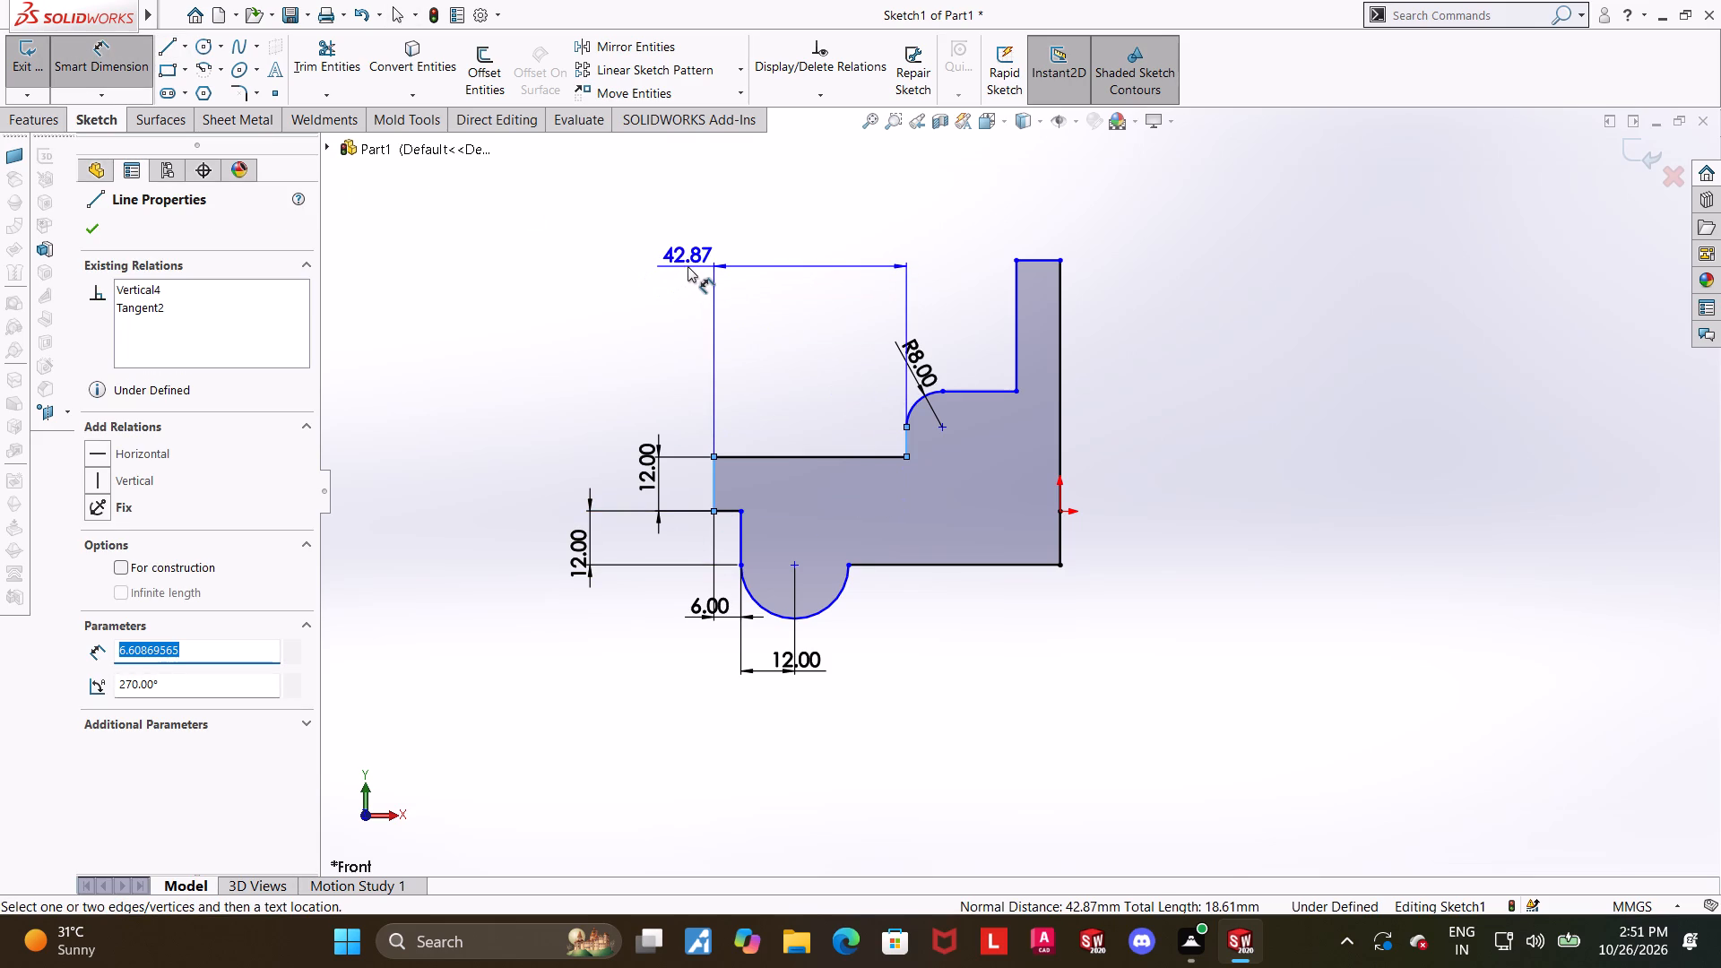
click(688, 266)
text(58)
key(Return)
key(Escape)
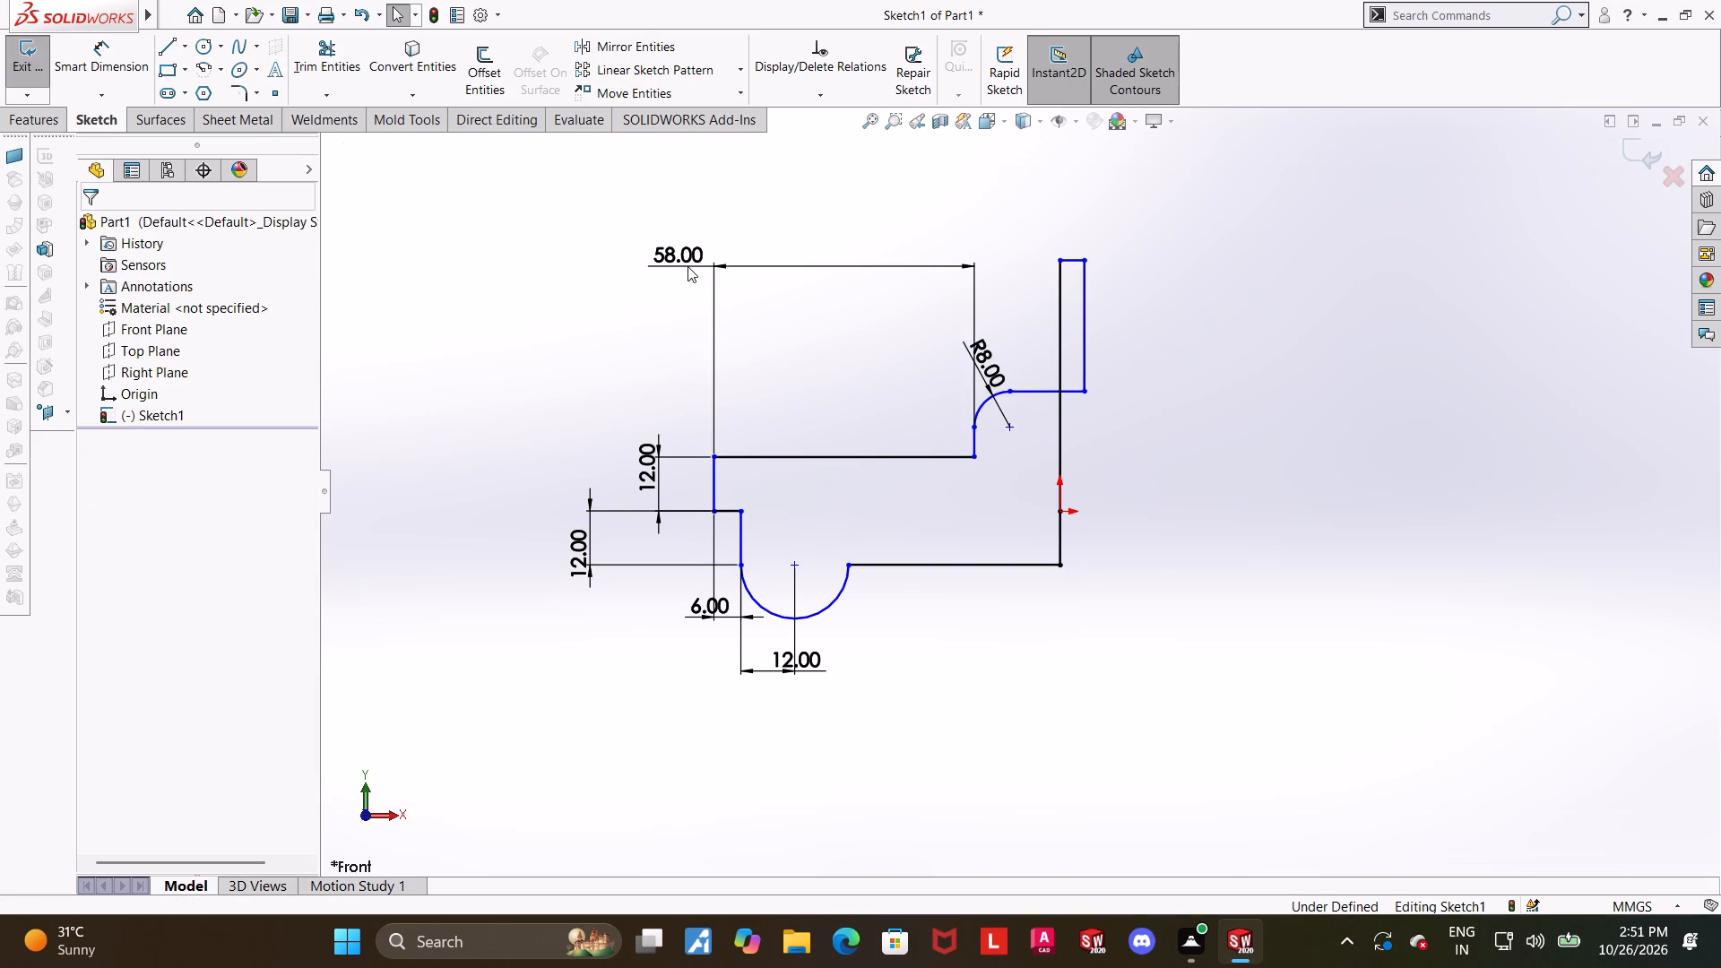
Move the tall column's left edge and the rounded corner's vertical edge leftward, leaving the horizontal edge between them about 34 mm long.
drag(1086, 371, 1032, 368)
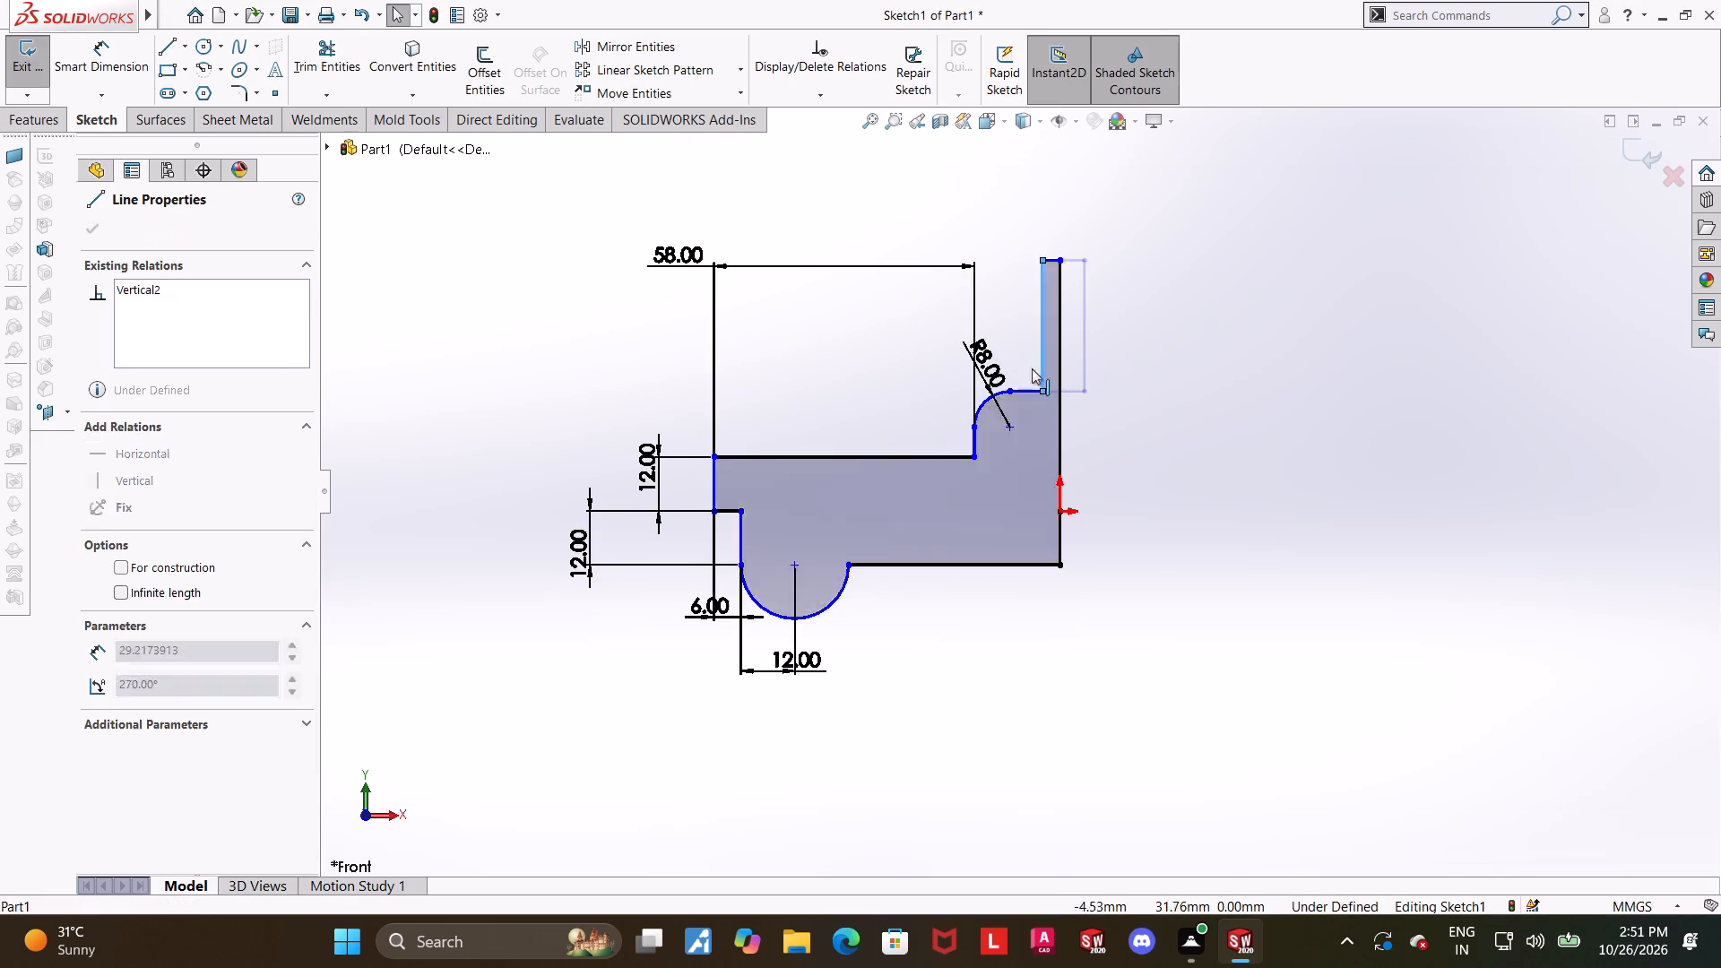
drag(1032, 368, 1023, 368)
drag(975, 434, 921, 438)
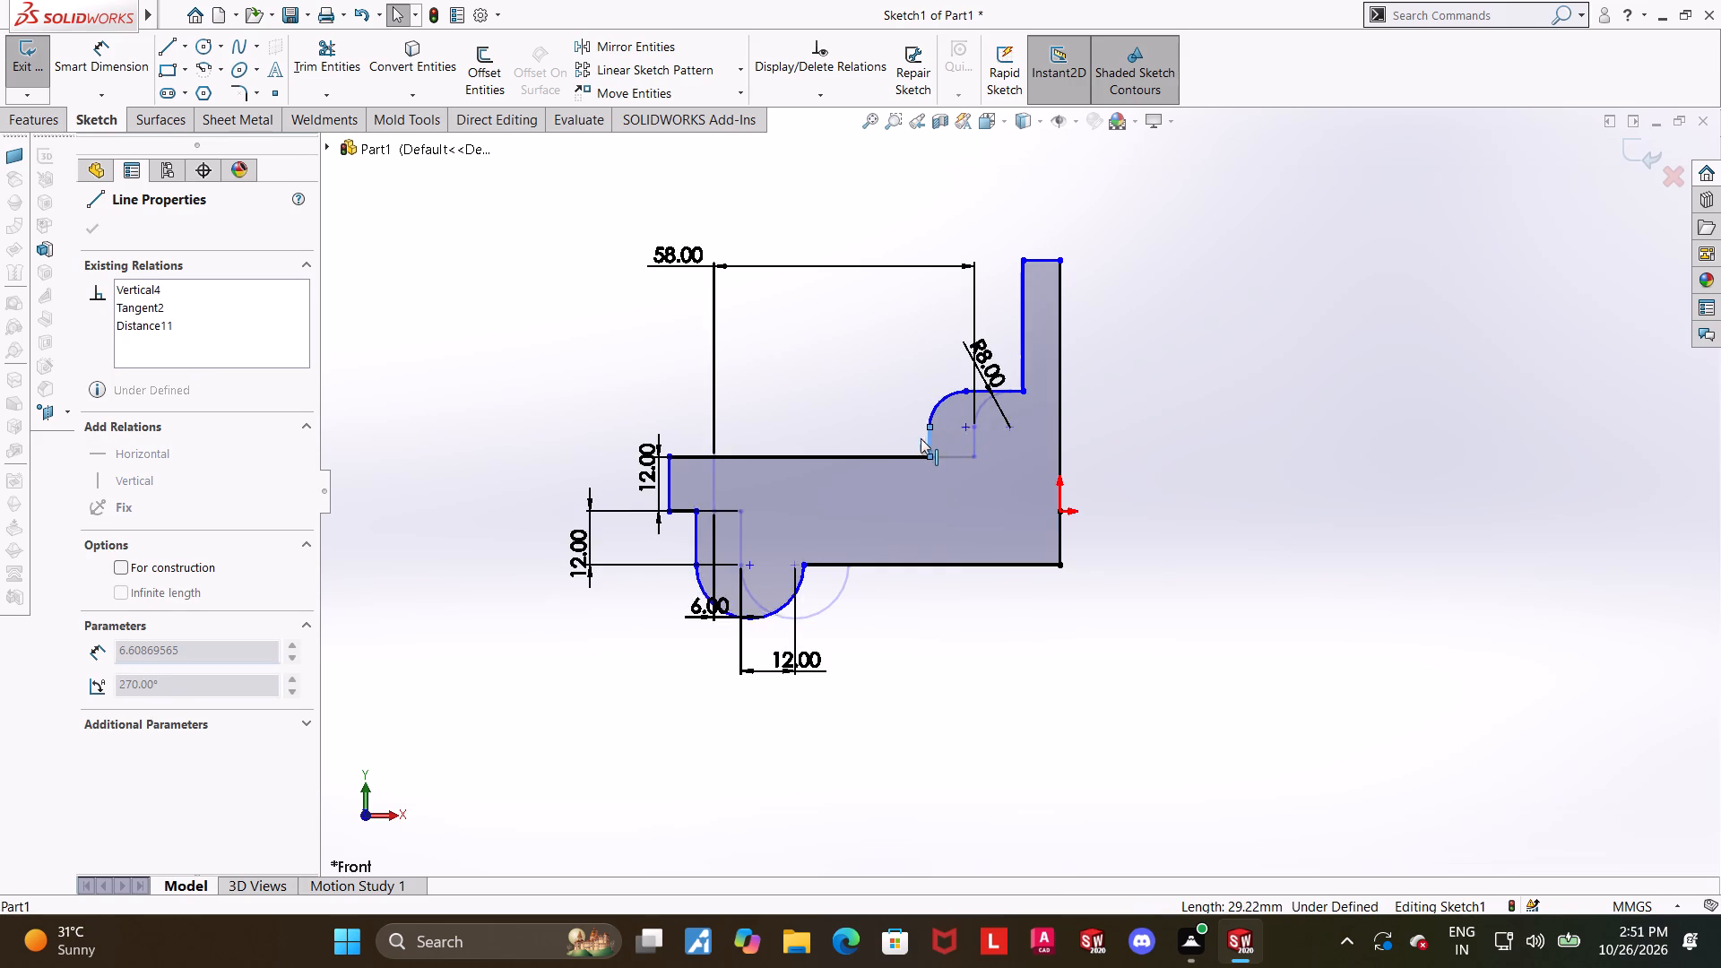
drag(921, 438, 835, 445)
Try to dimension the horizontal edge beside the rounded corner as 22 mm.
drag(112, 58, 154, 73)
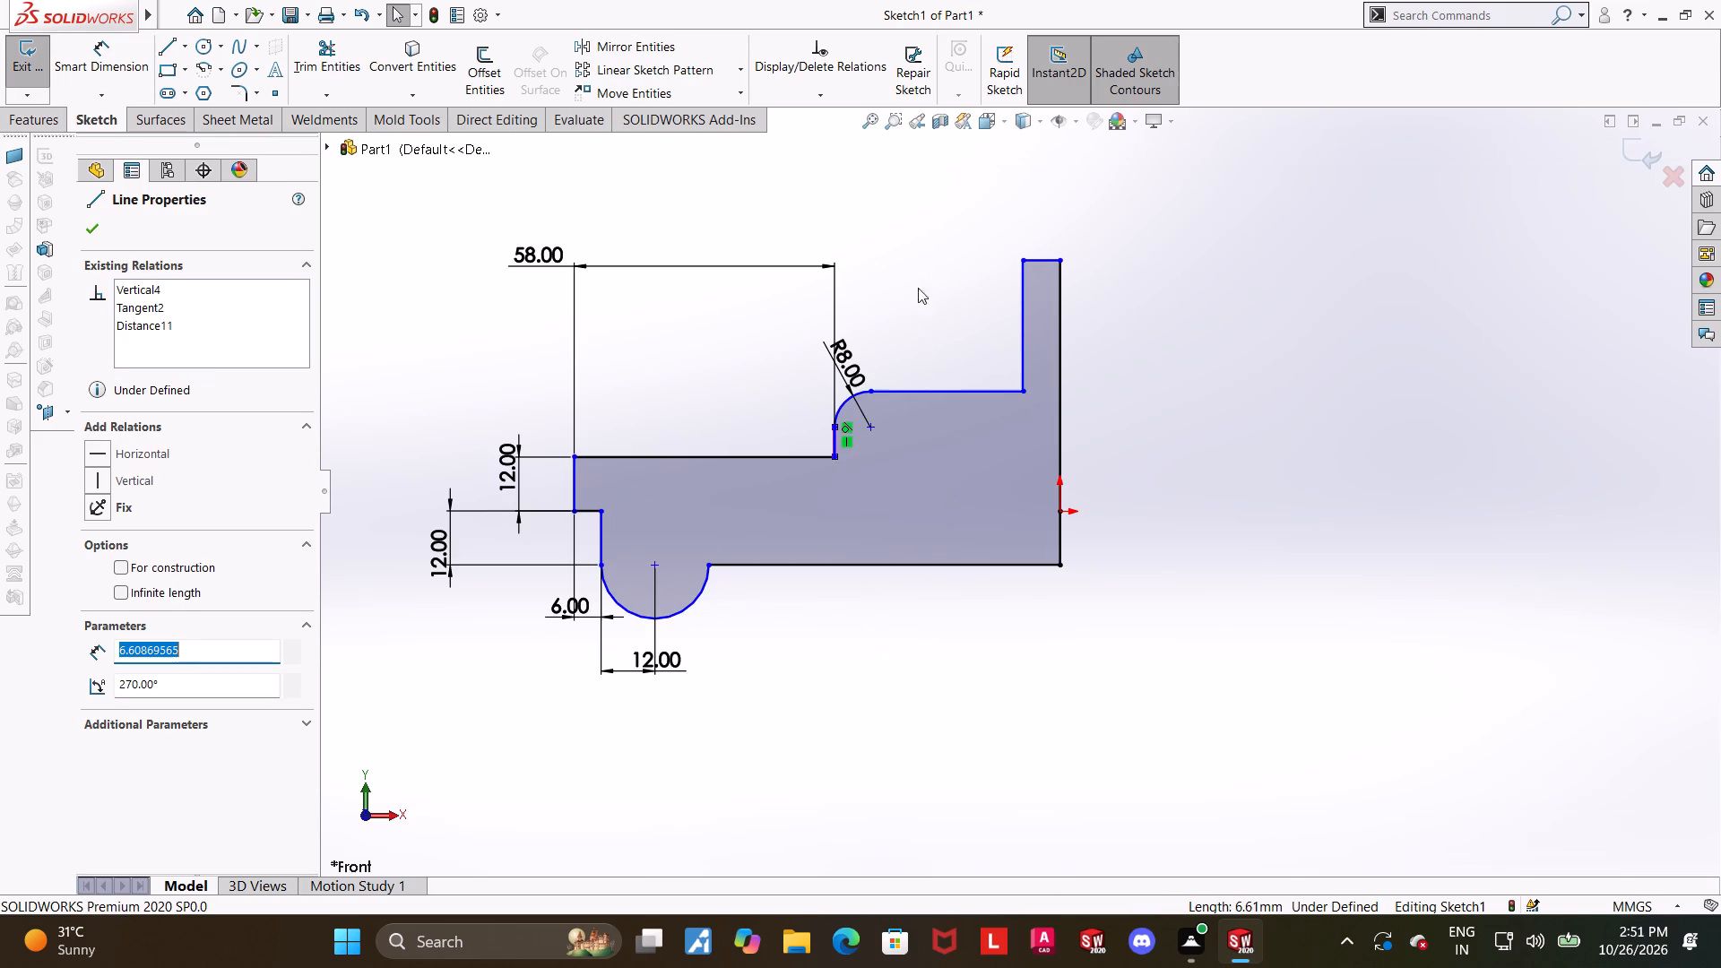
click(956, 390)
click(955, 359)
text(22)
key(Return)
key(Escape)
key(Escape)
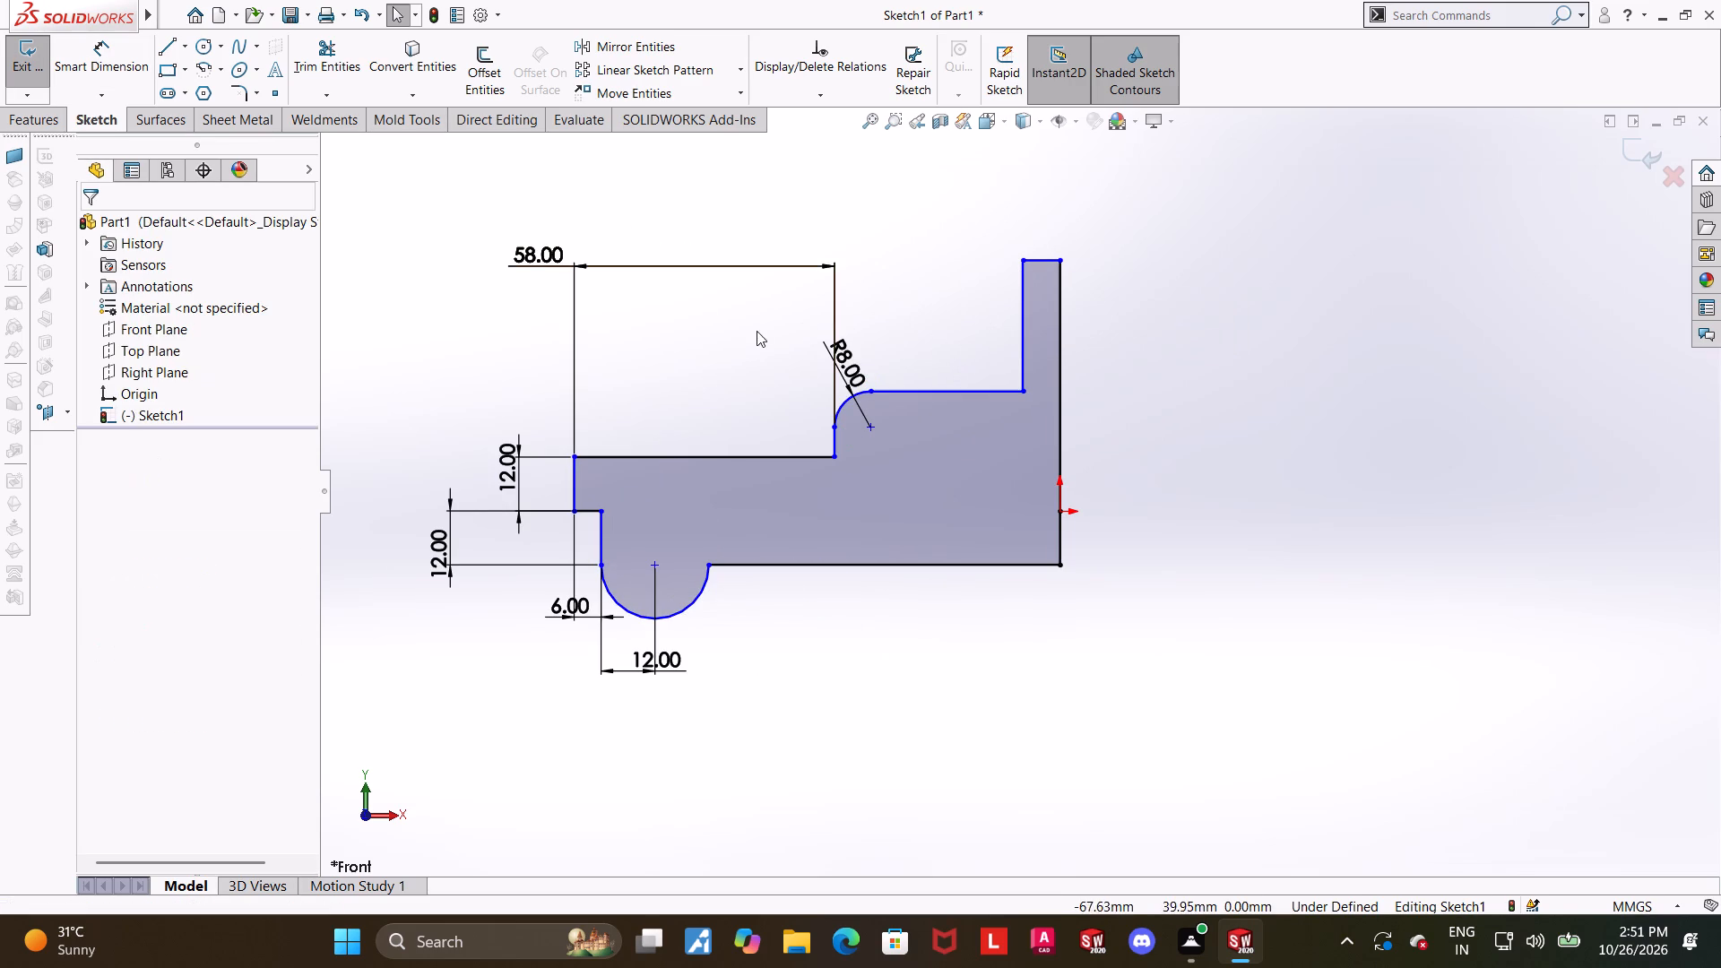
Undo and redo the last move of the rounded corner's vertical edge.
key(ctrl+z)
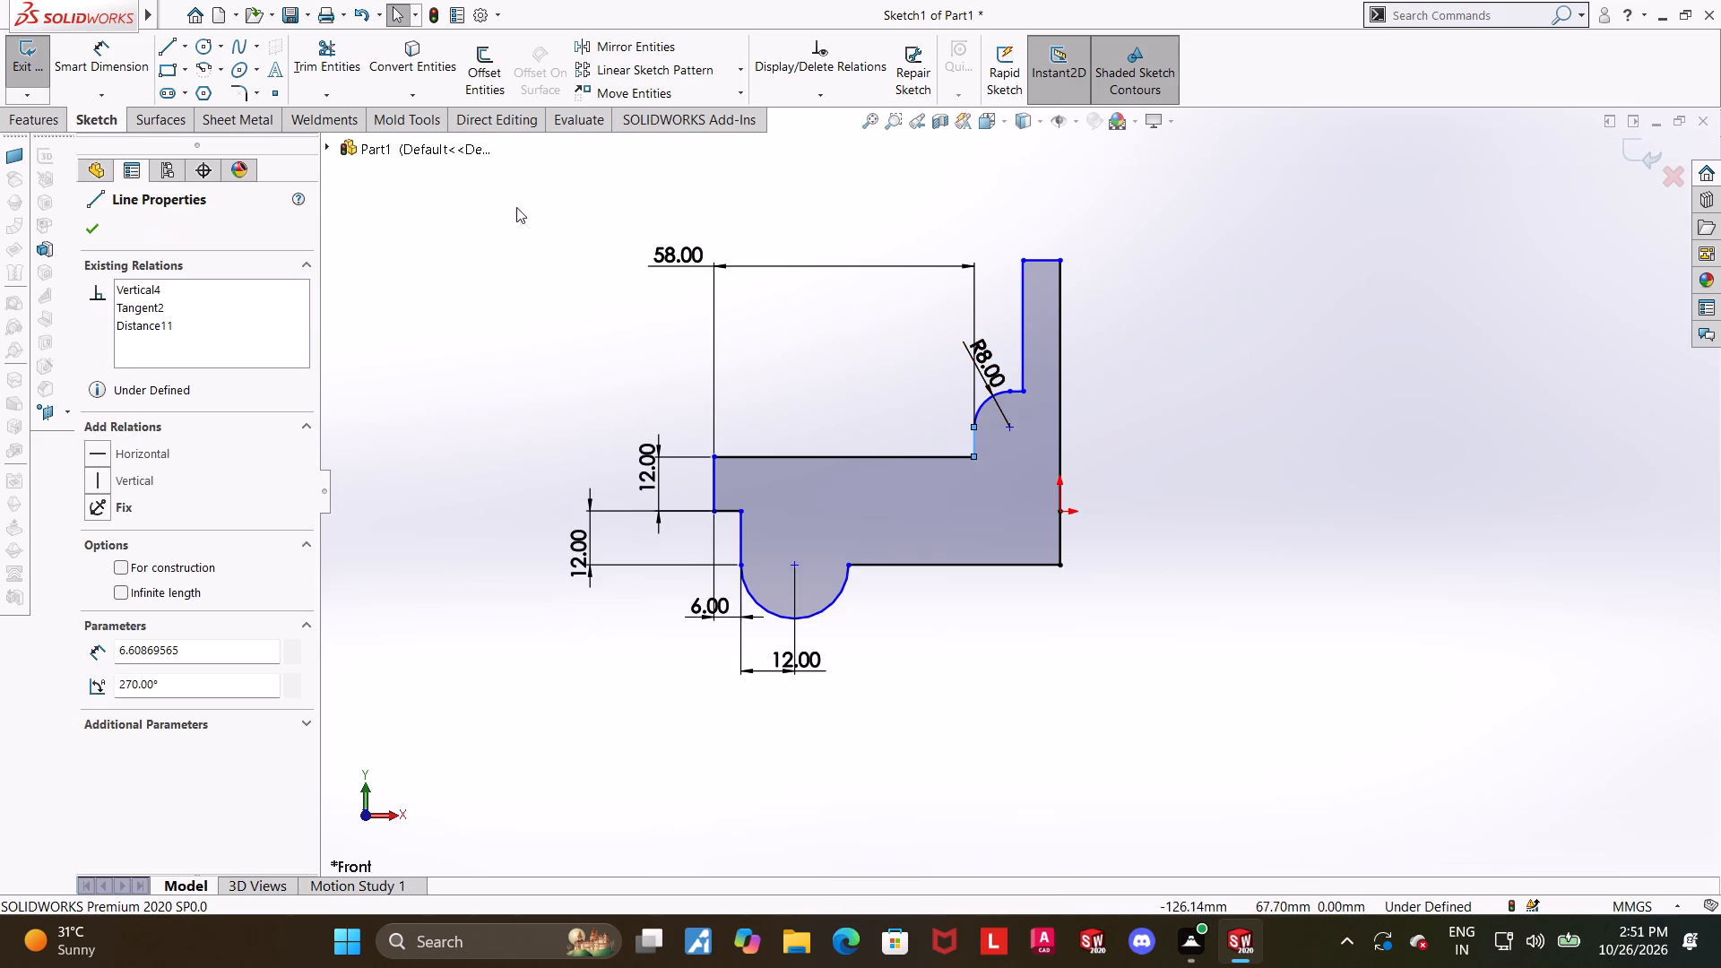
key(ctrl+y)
Dimension the horizontal edge between the rounded corner and the tall column as 22 mm.
click(131, 67)
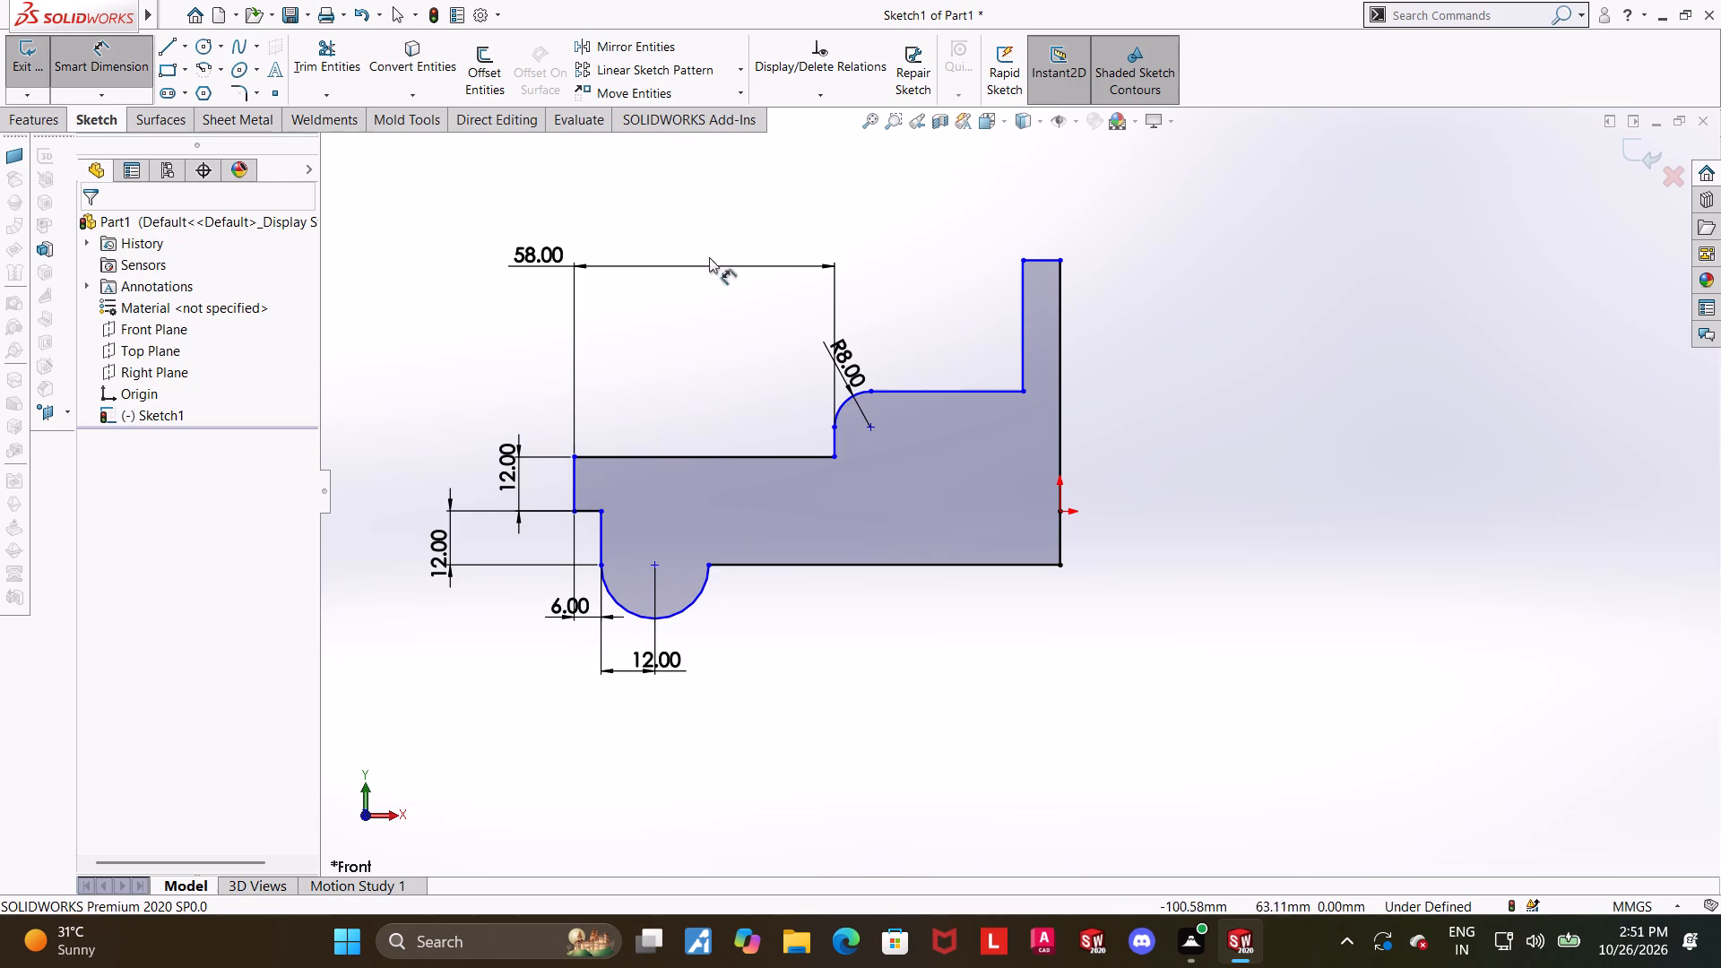
click(945, 388)
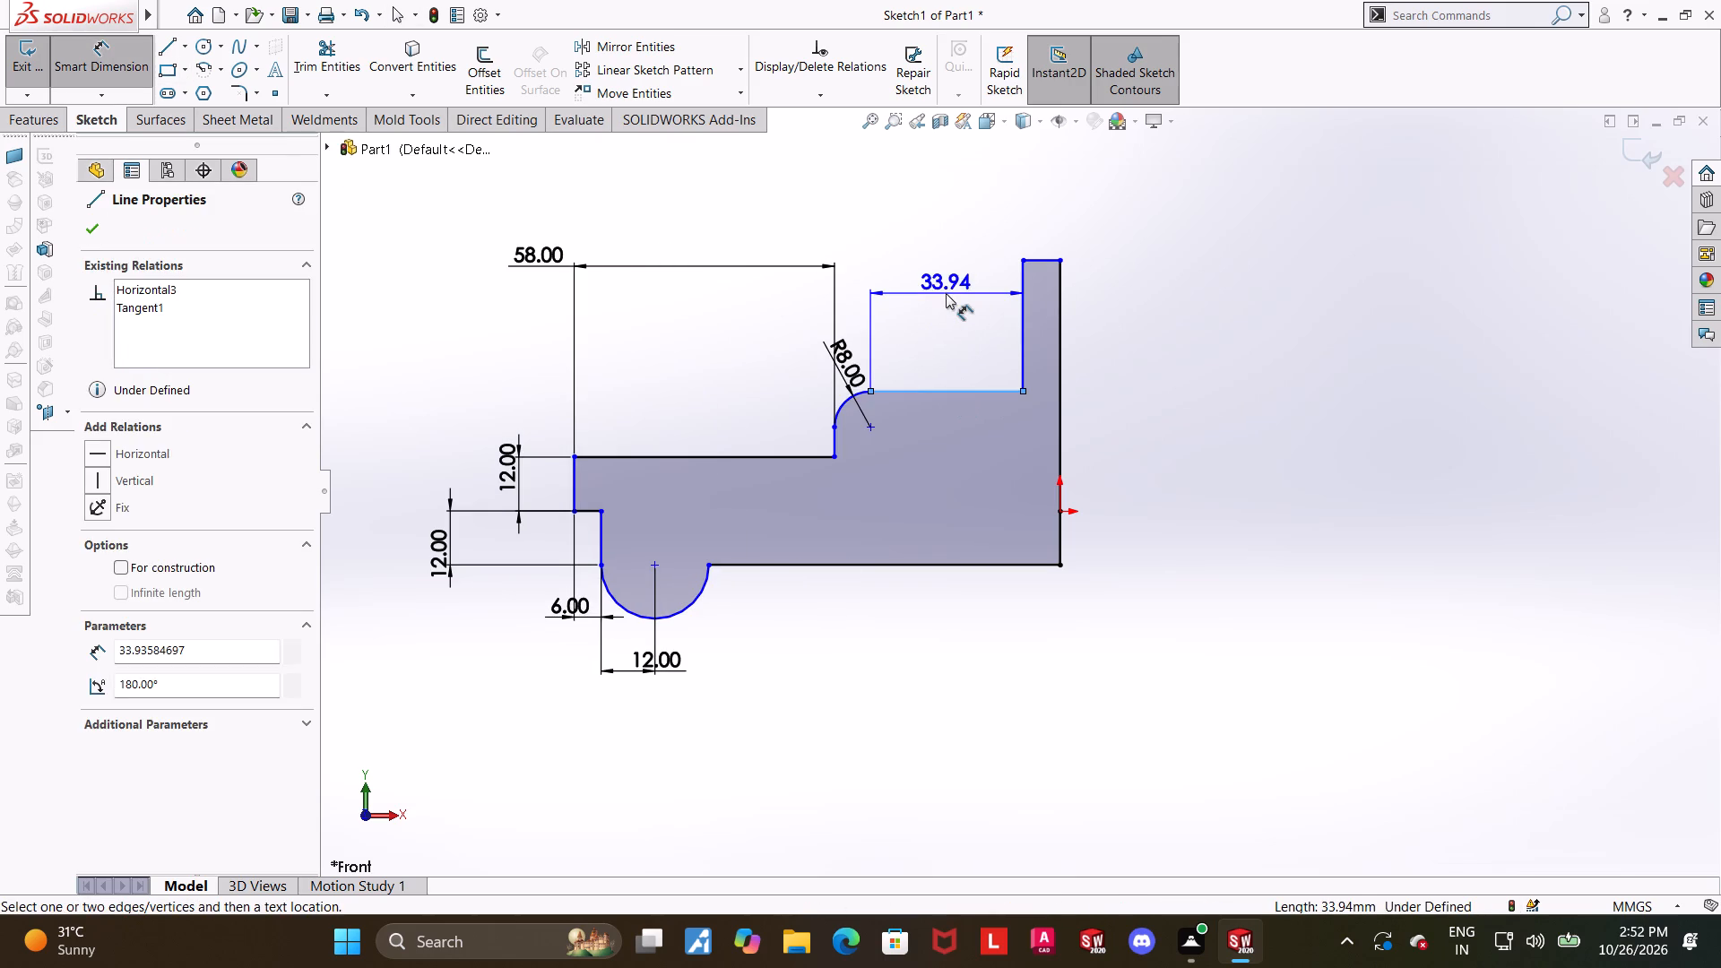
click(946, 293)
text(22)
key(Return)
key(Escape)
key(Escape)
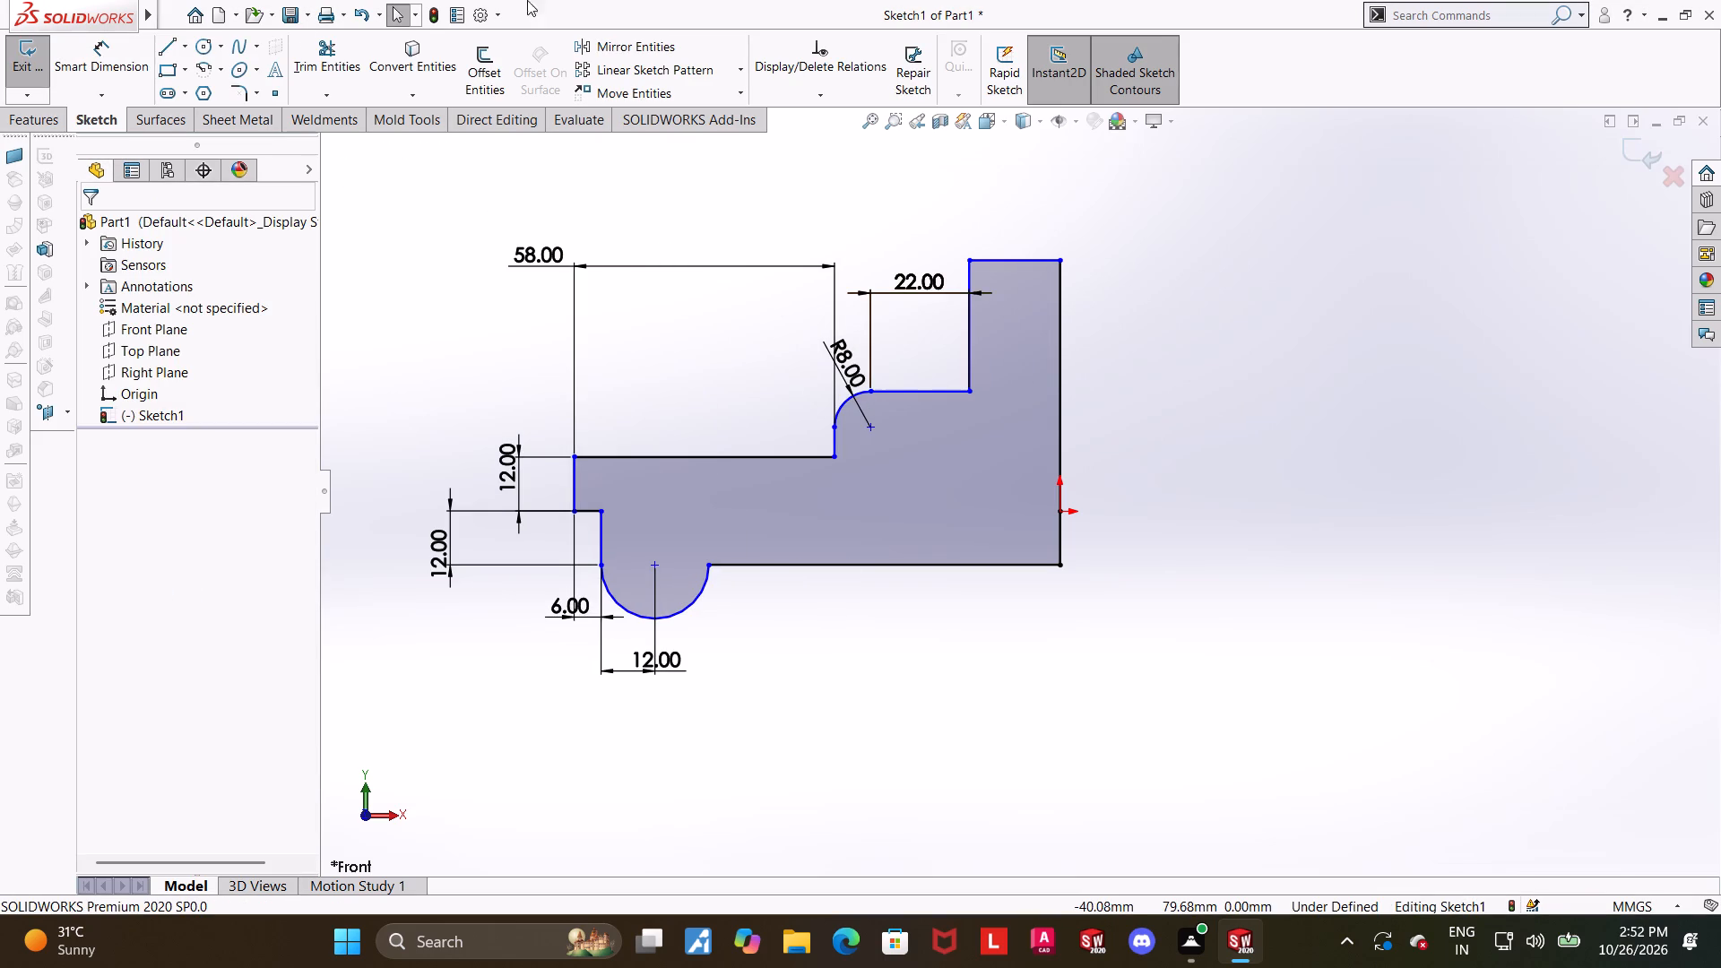
Dimension the top edge of the tall column as 14 mm.
drag(96, 65, 106, 65)
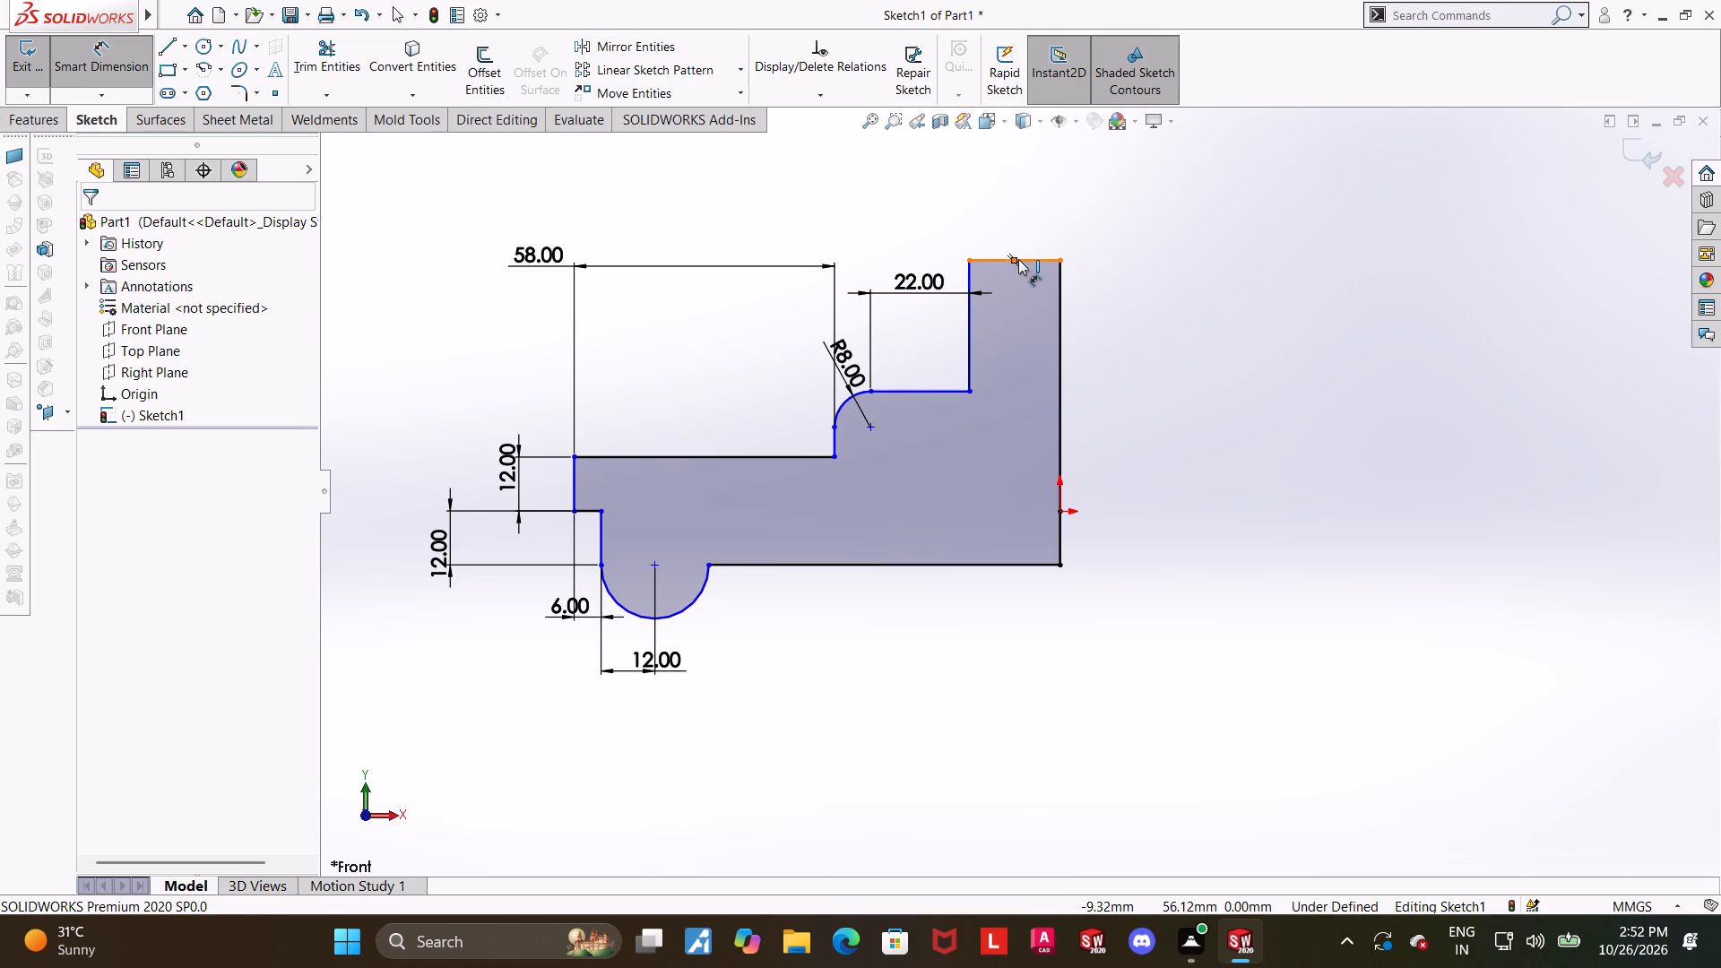
click(1018, 259)
click(1041, 258)
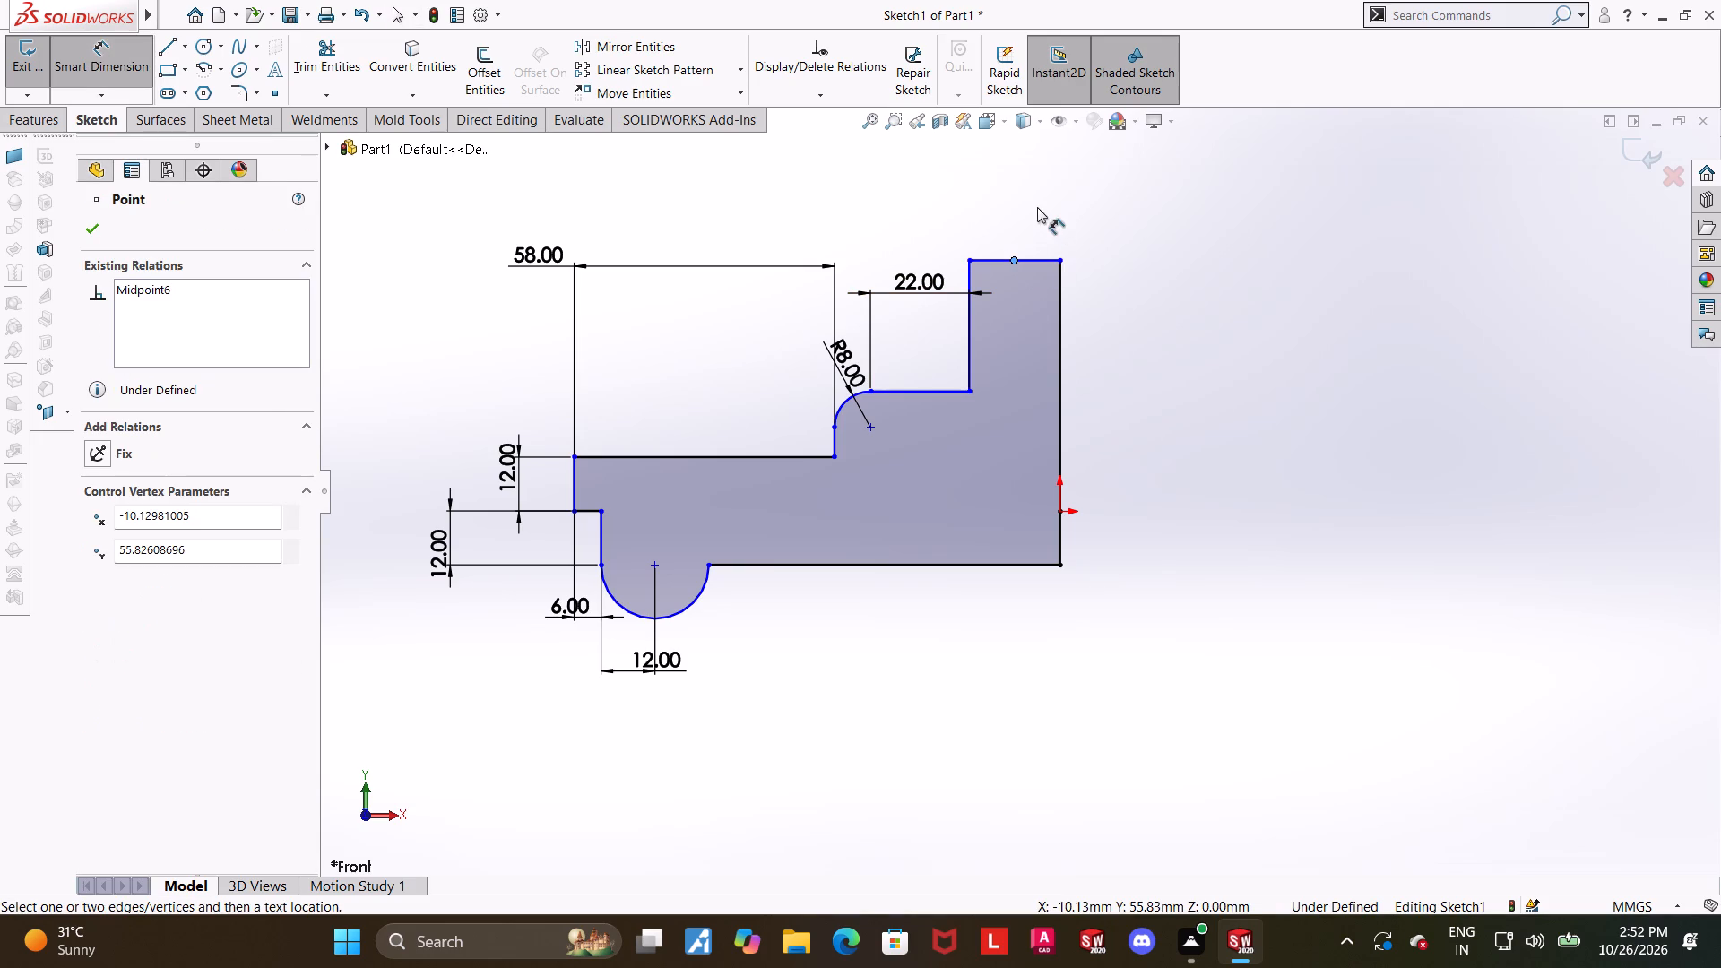
key(Escape)
click(1046, 262)
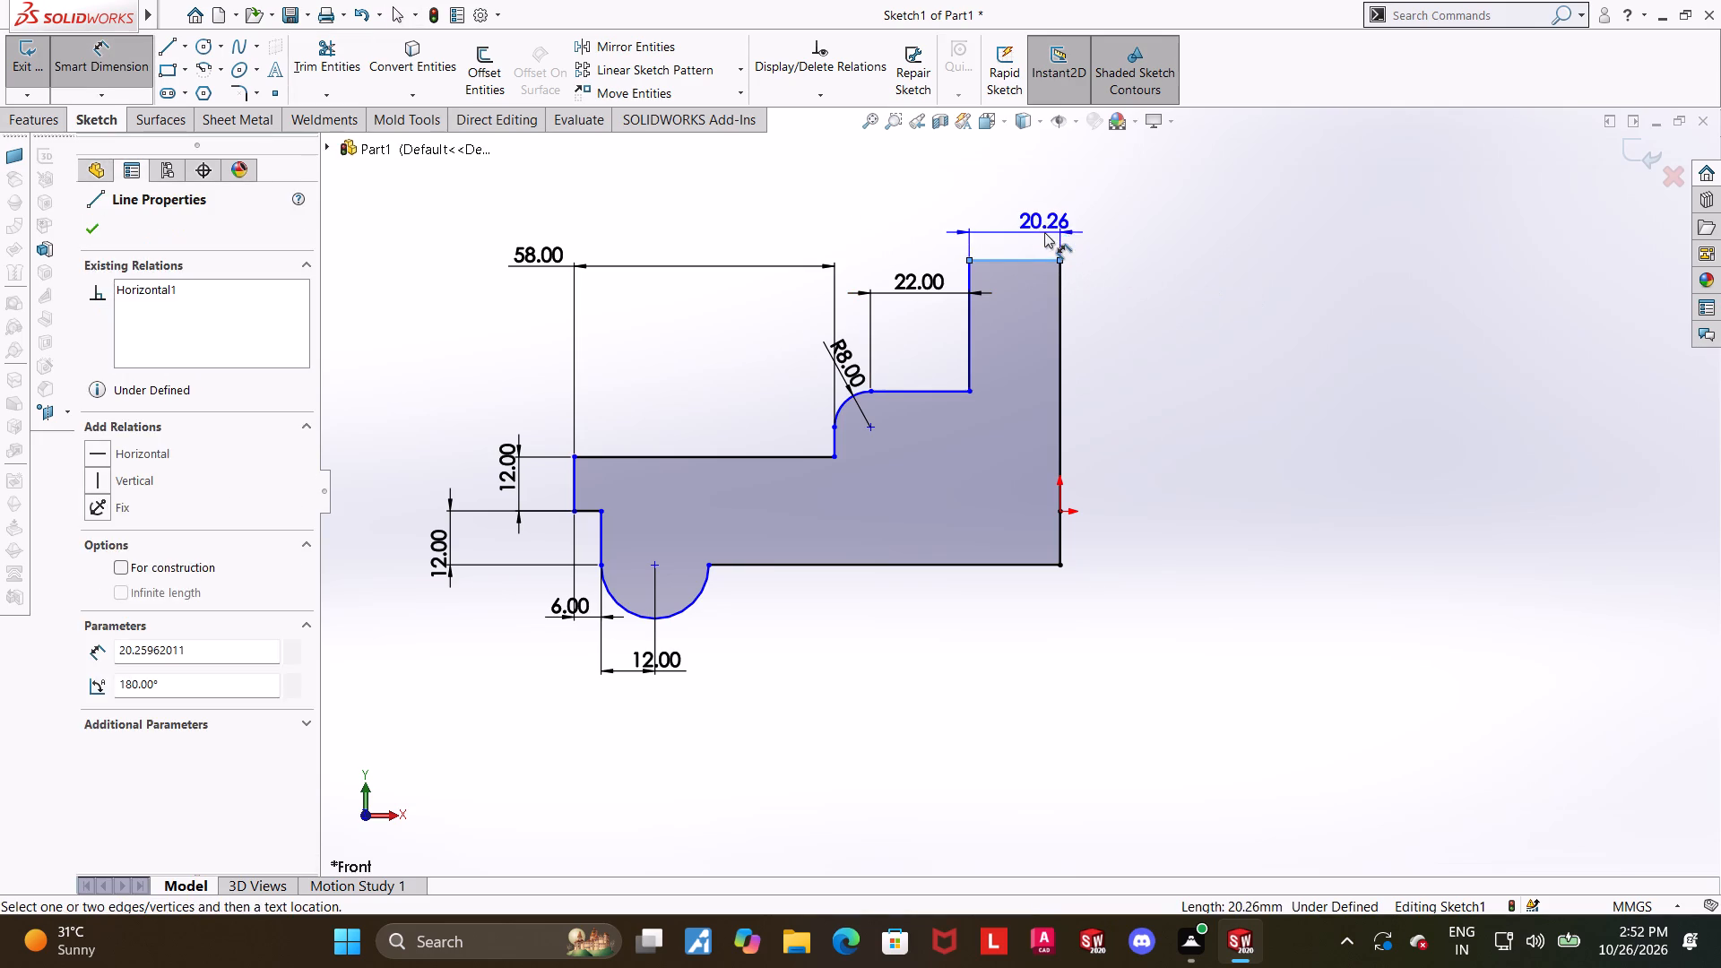
click(1043, 231)
text(14)
key(Return)
key(Escape)
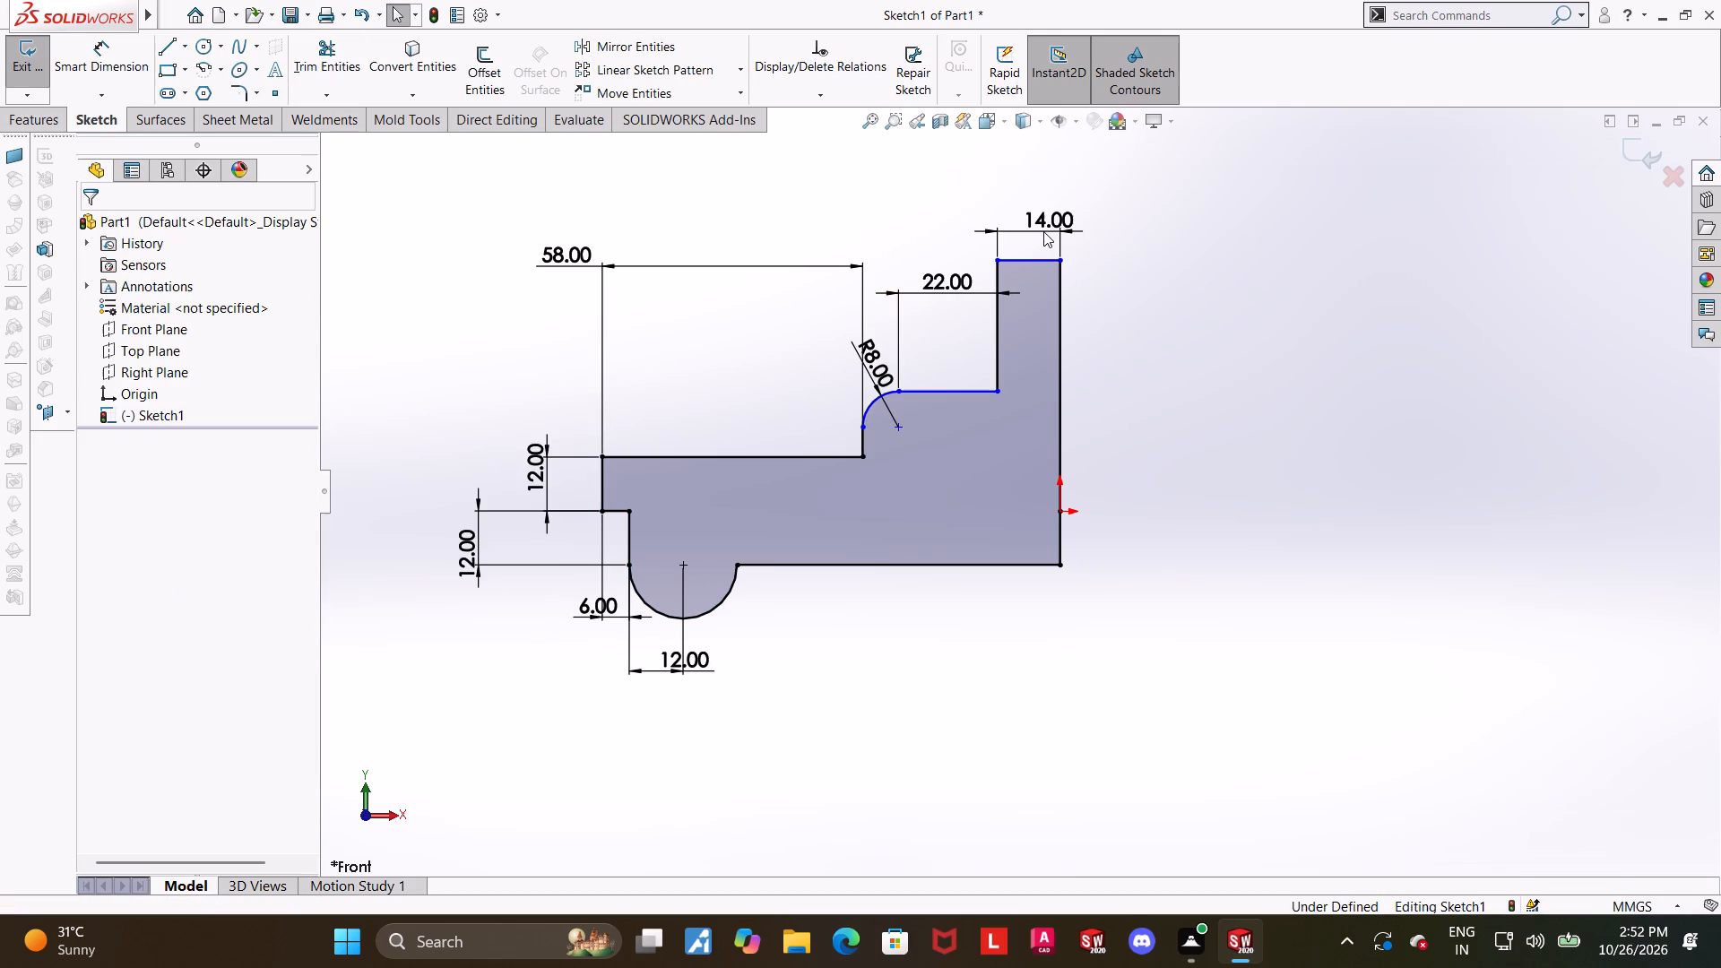
Dimension the vertical distance between the column's top edge and the profile's bottom edge as 67 mm.
scroll(1431, 350, up, 1)
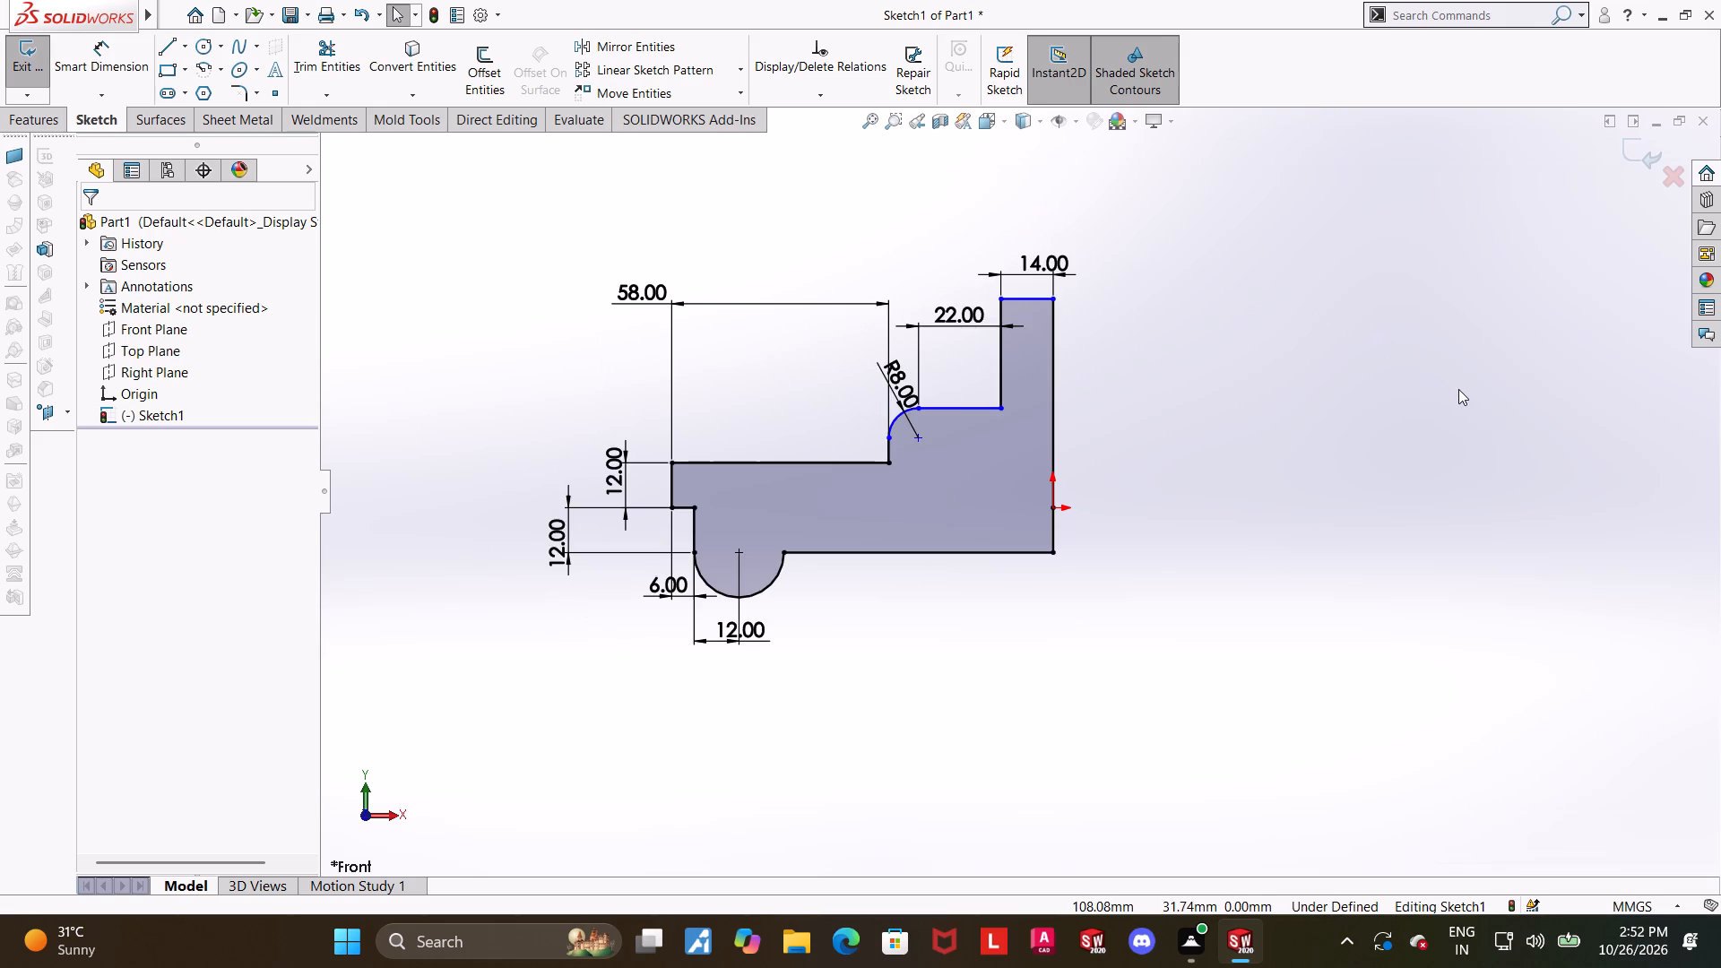
drag(92, 55, 106, 56)
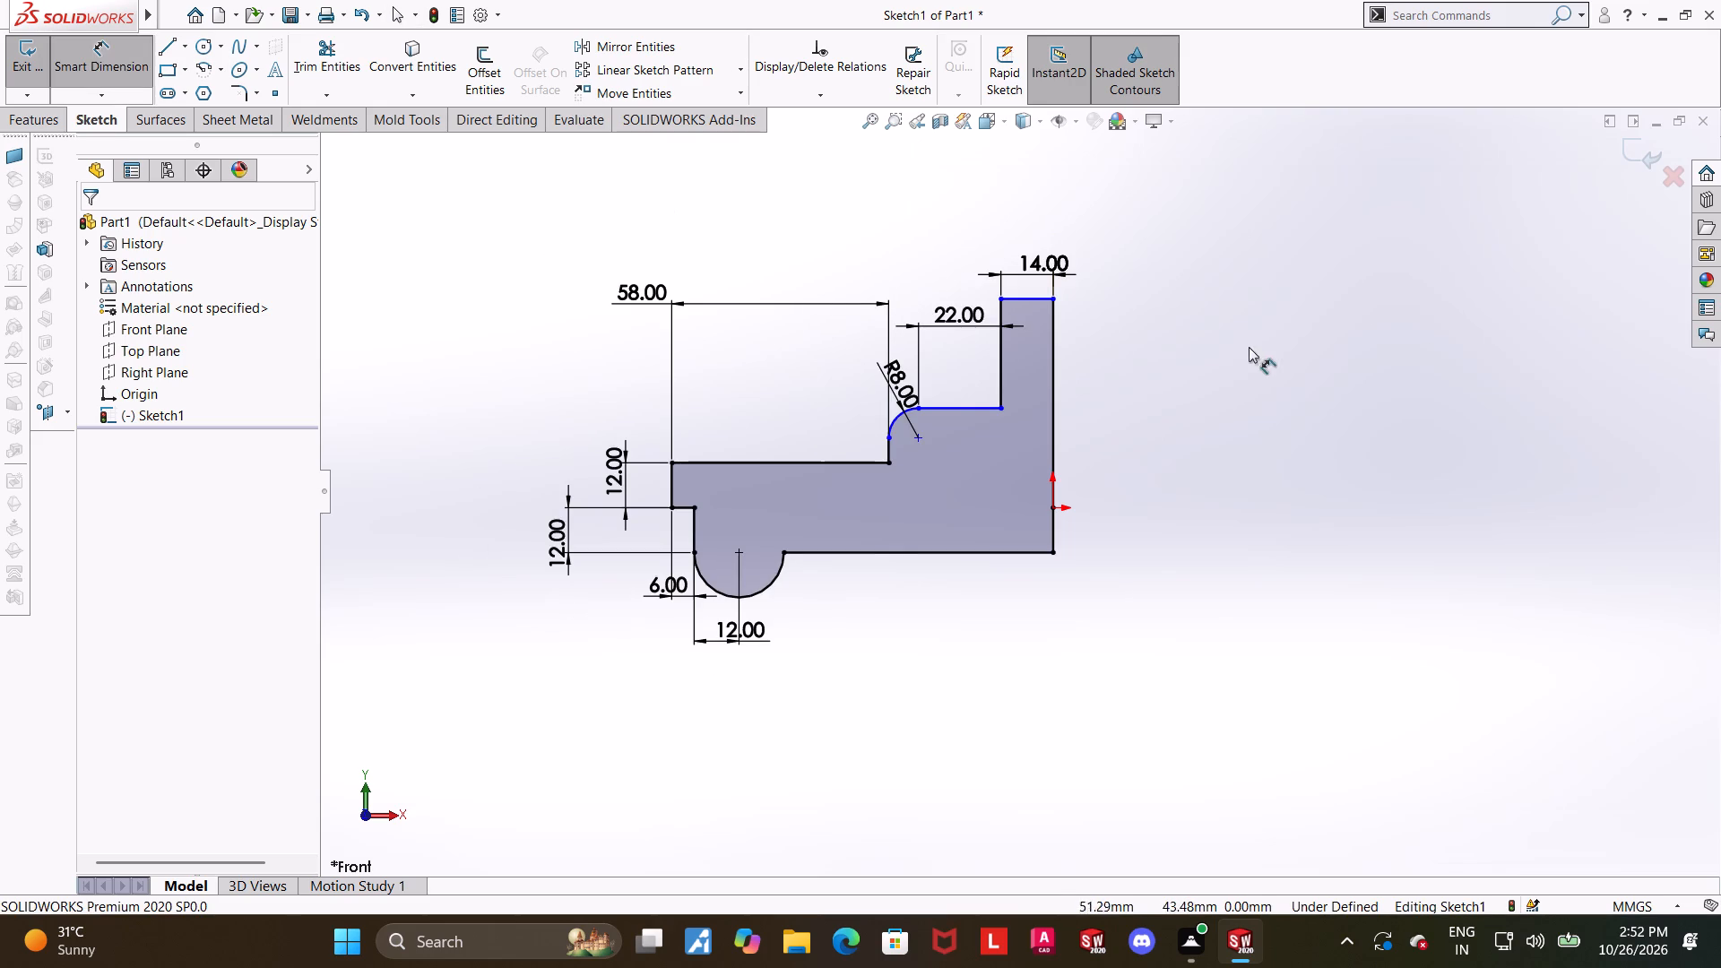
click(1031, 302)
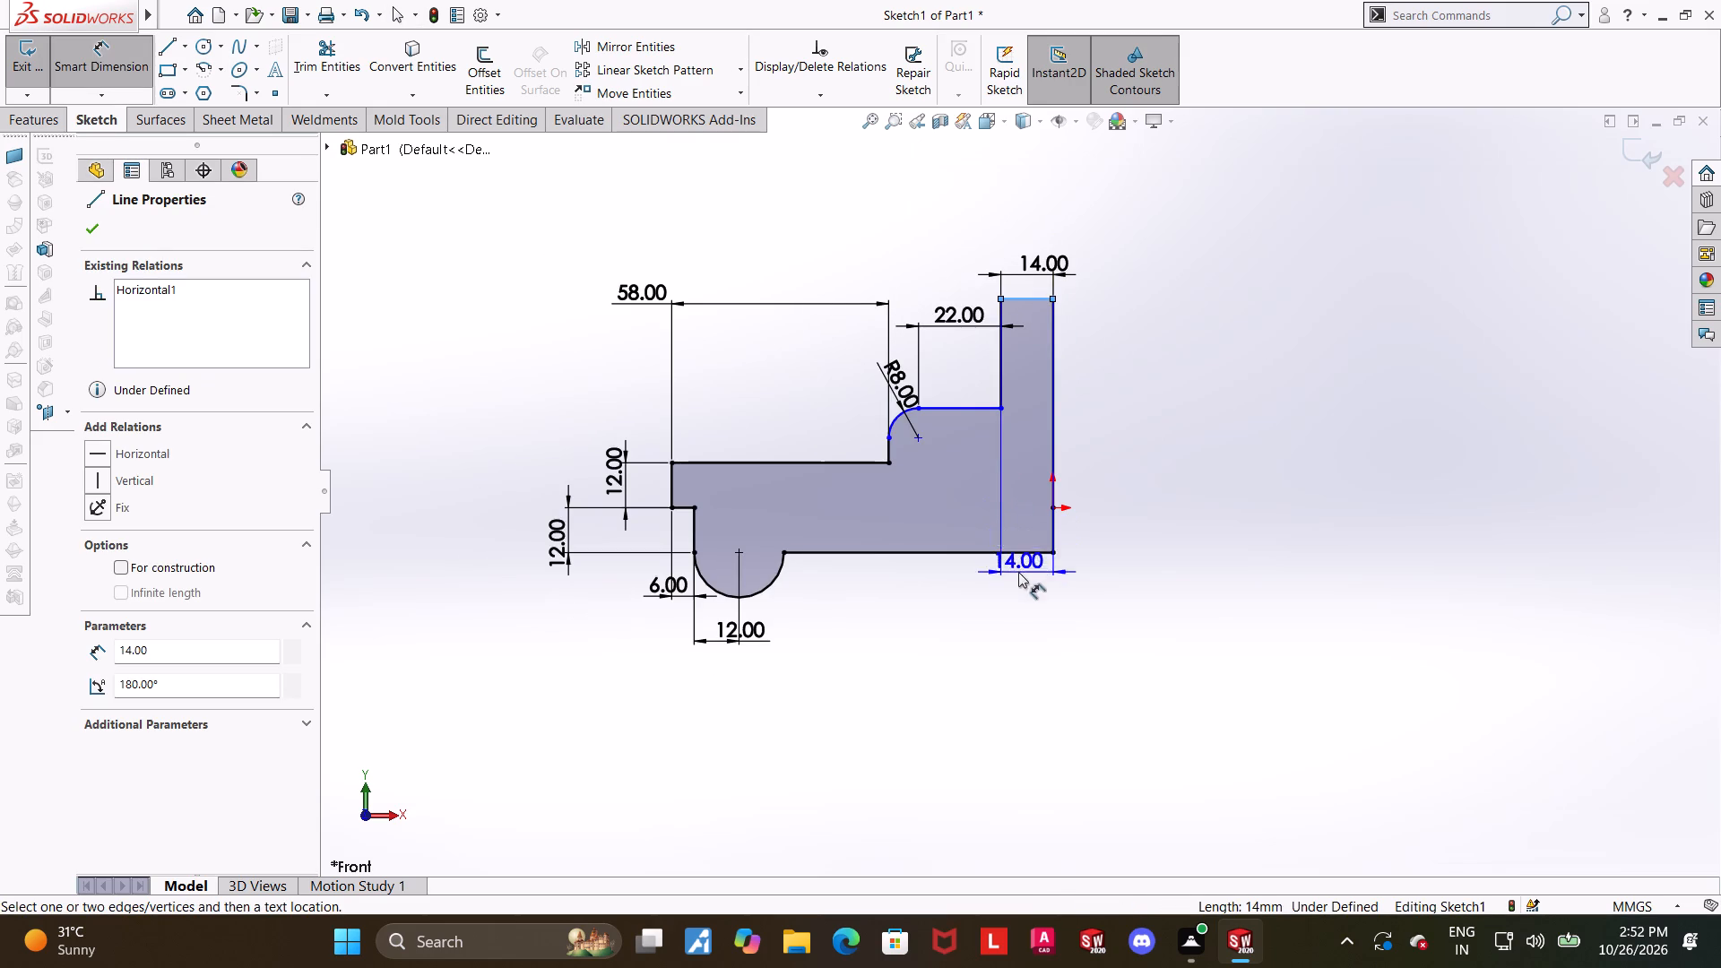
click(1014, 554)
click(1127, 514)
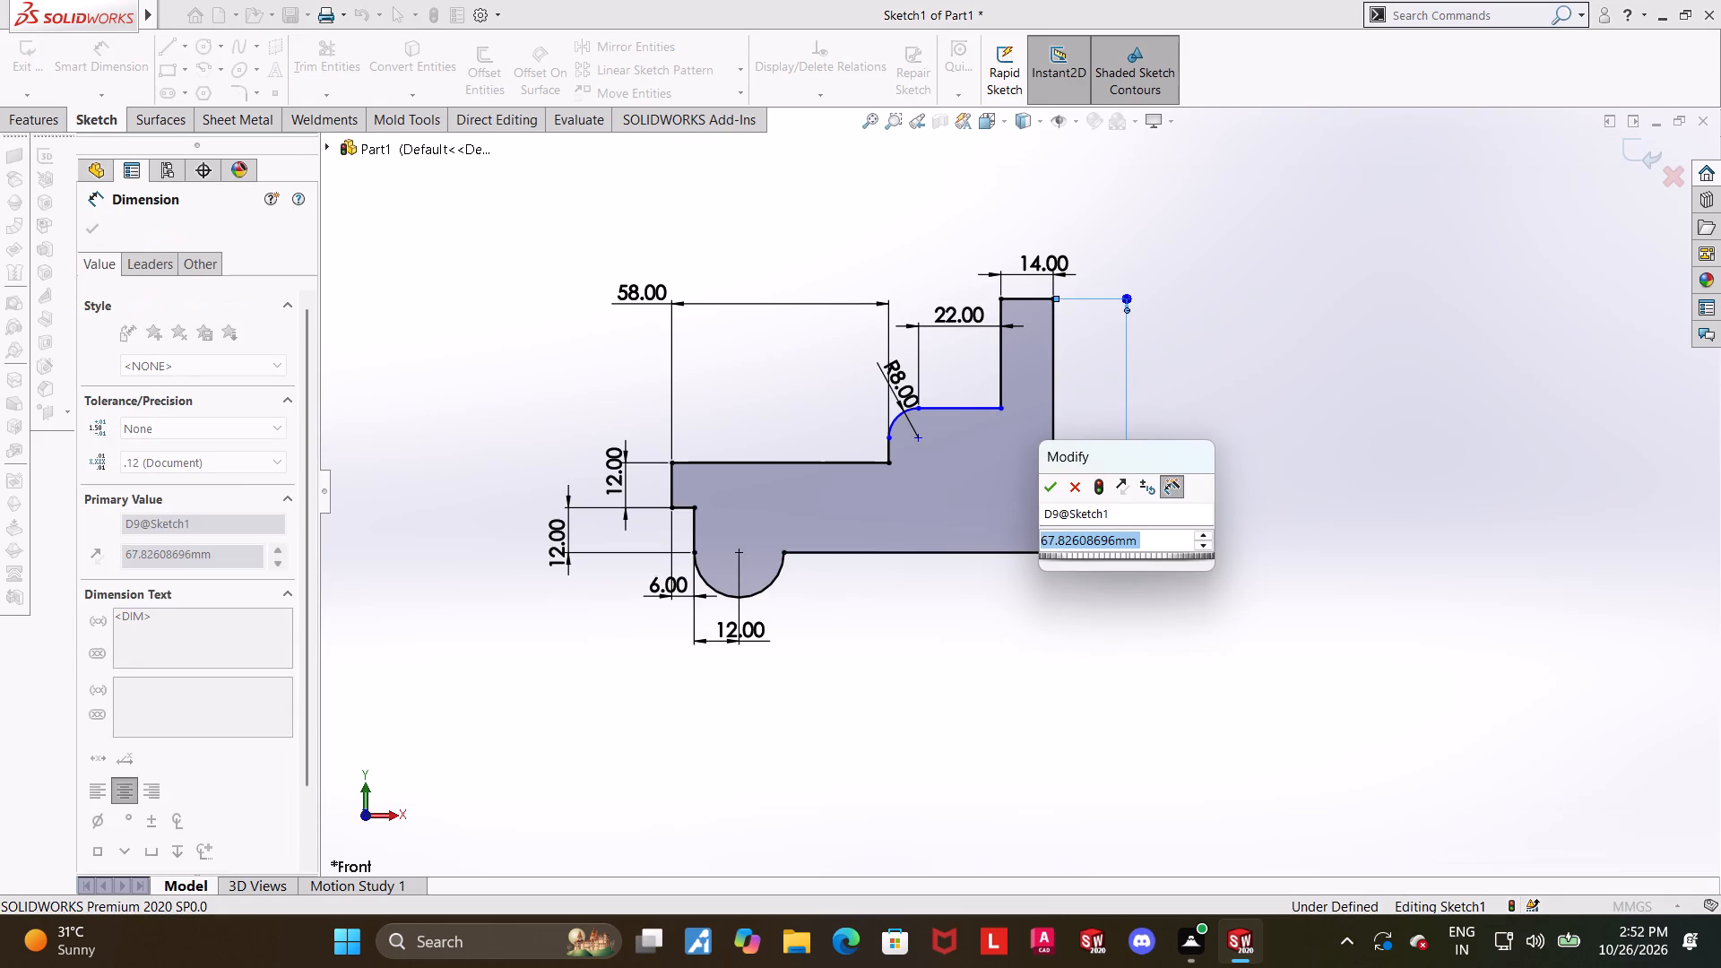
text(67)
key(Return)
key(Escape)
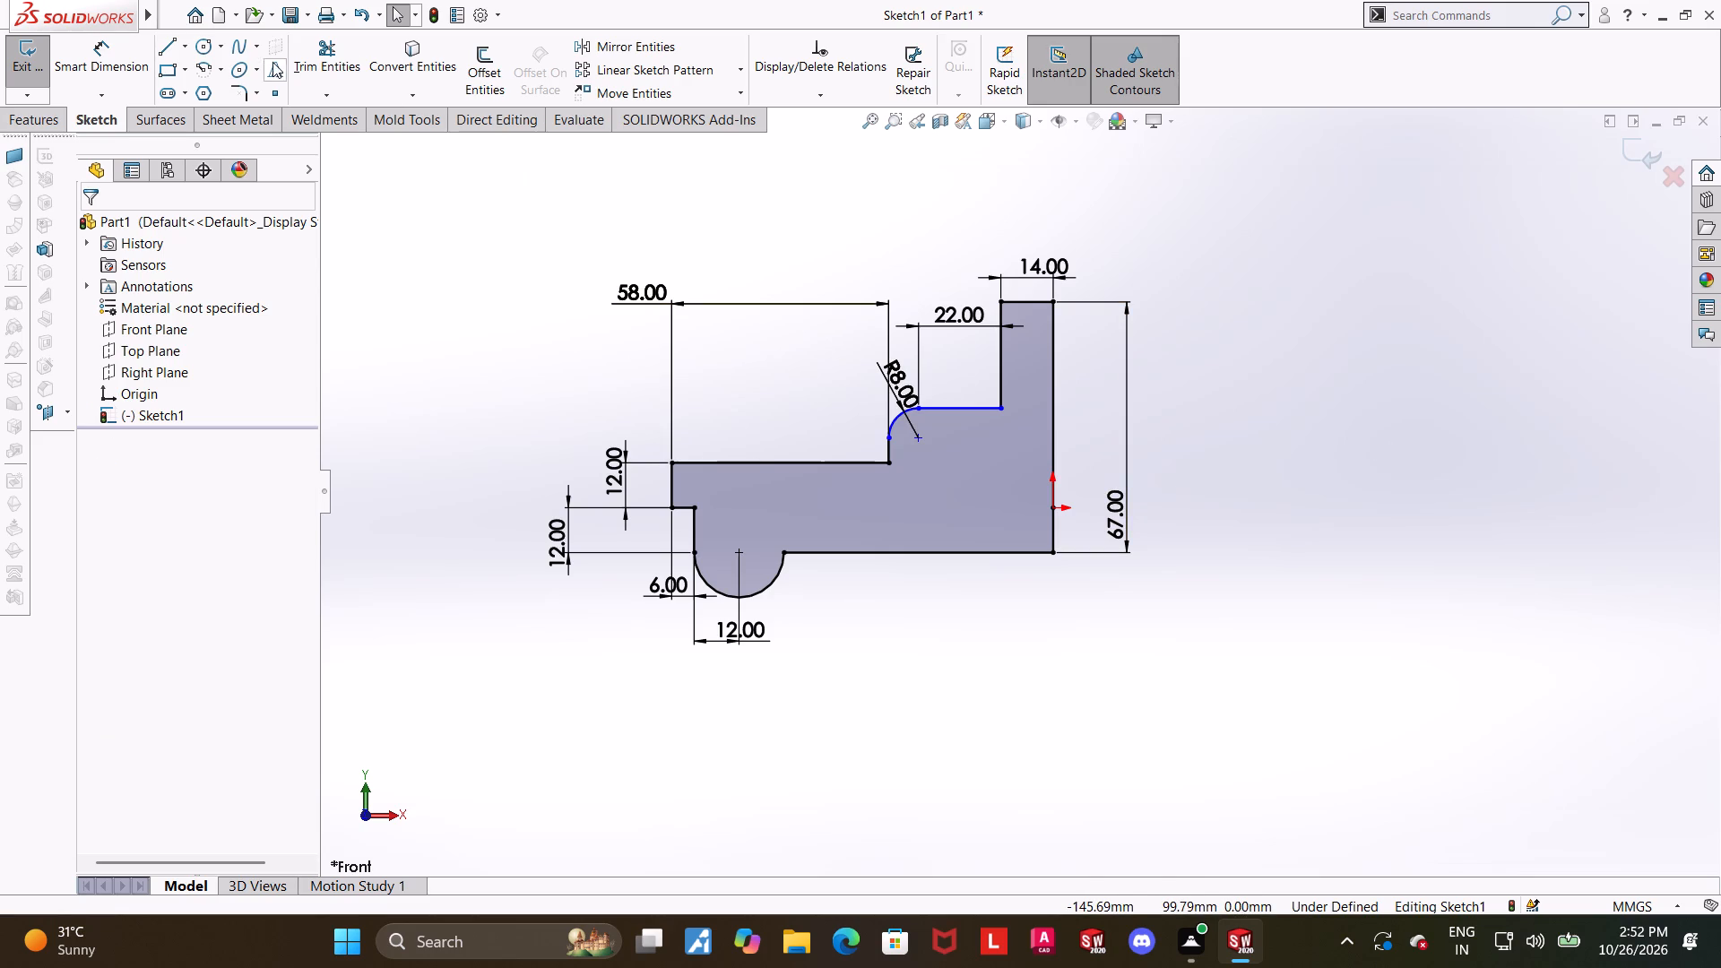
Dimension the vertical distance between the horizontal edge beside the rounded corner and the bottom edge as 42 mm.
drag(122, 54, 135, 56)
click(957, 412)
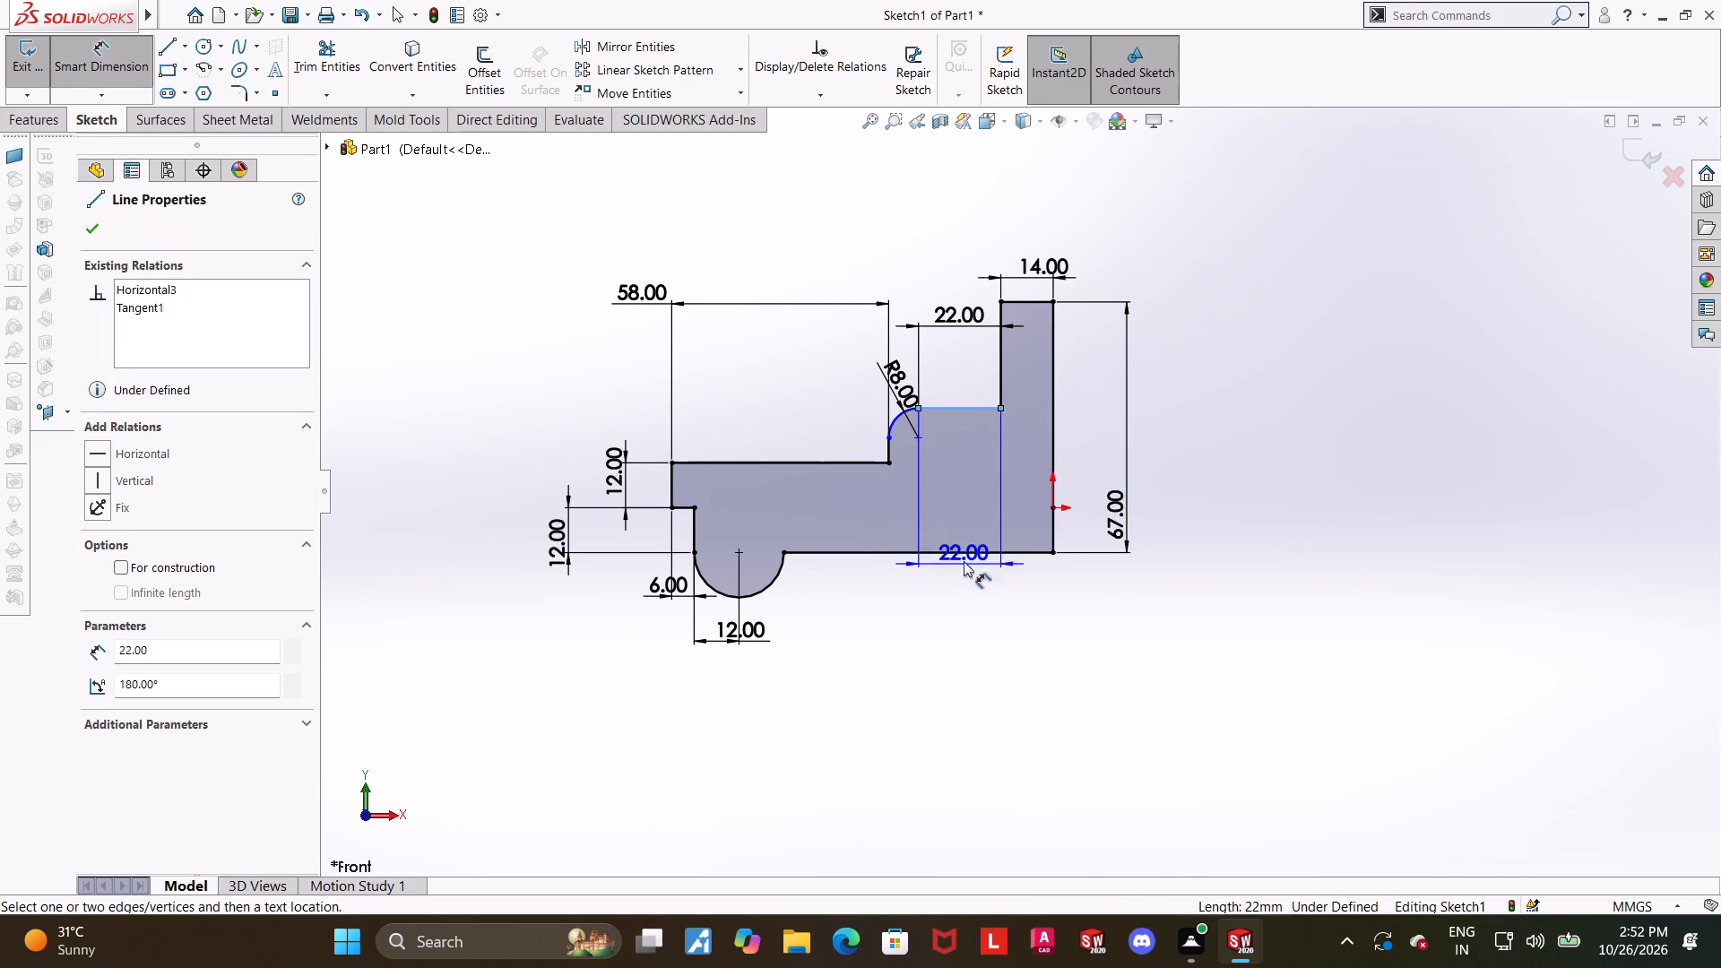
click(964, 551)
click(973, 486)
text(42)
key(Return)
key(Escape)
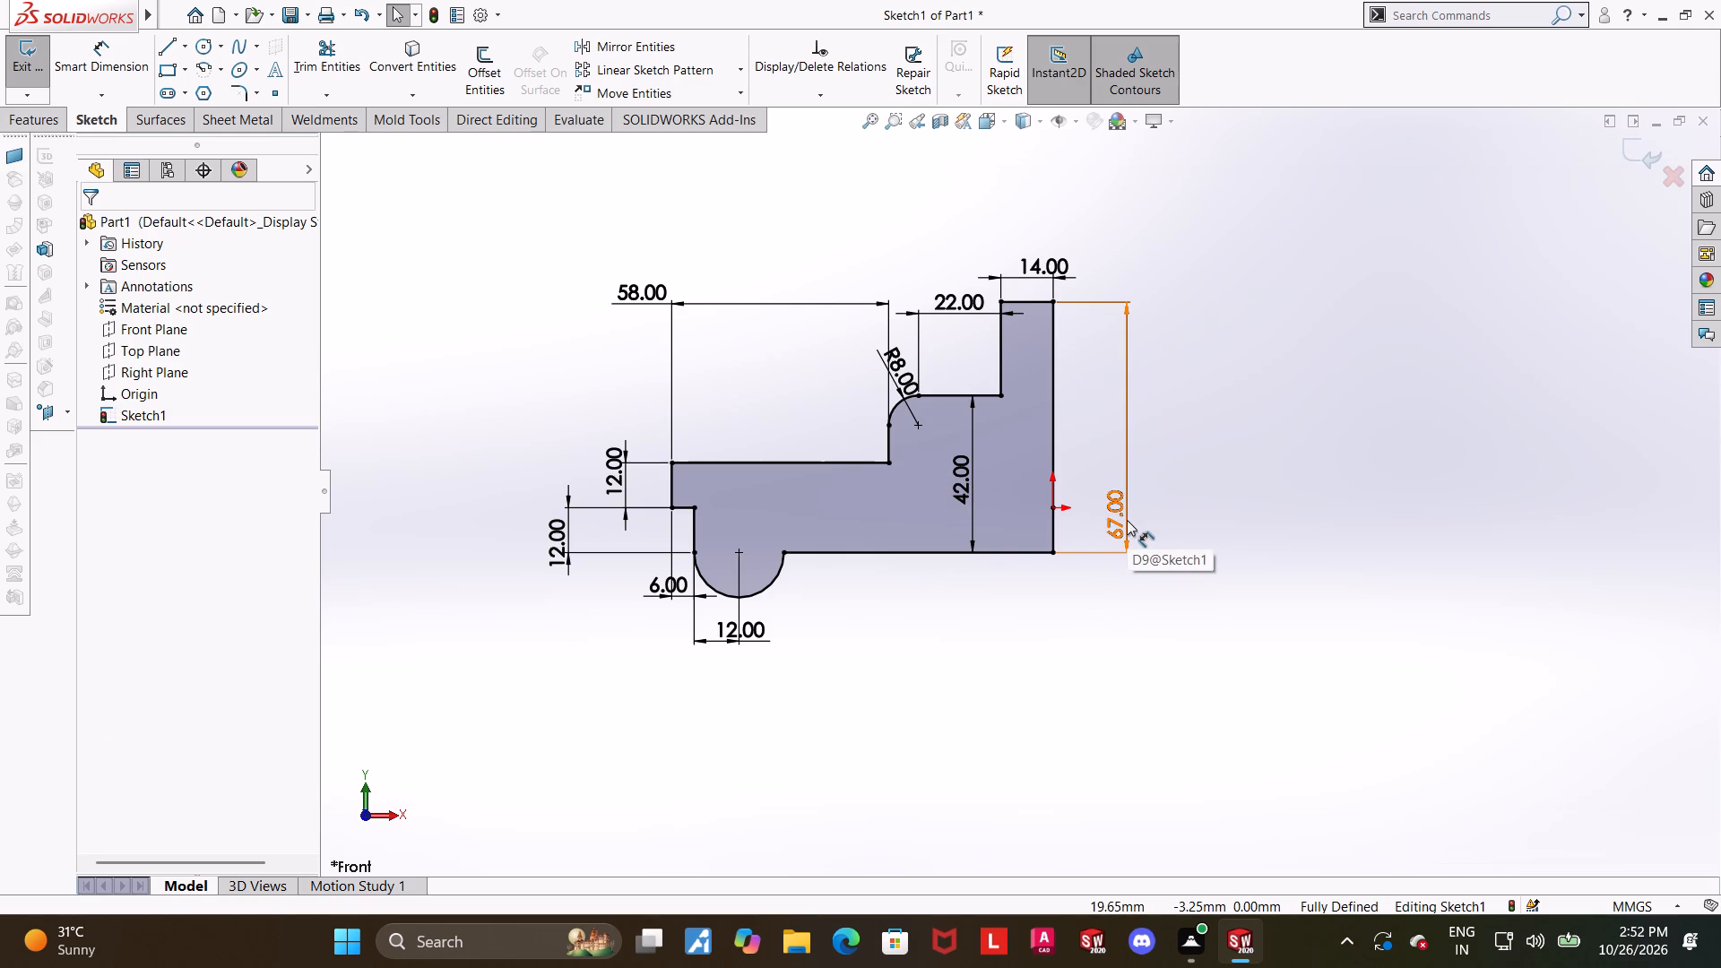
key(Escape)
click(1309, 484)
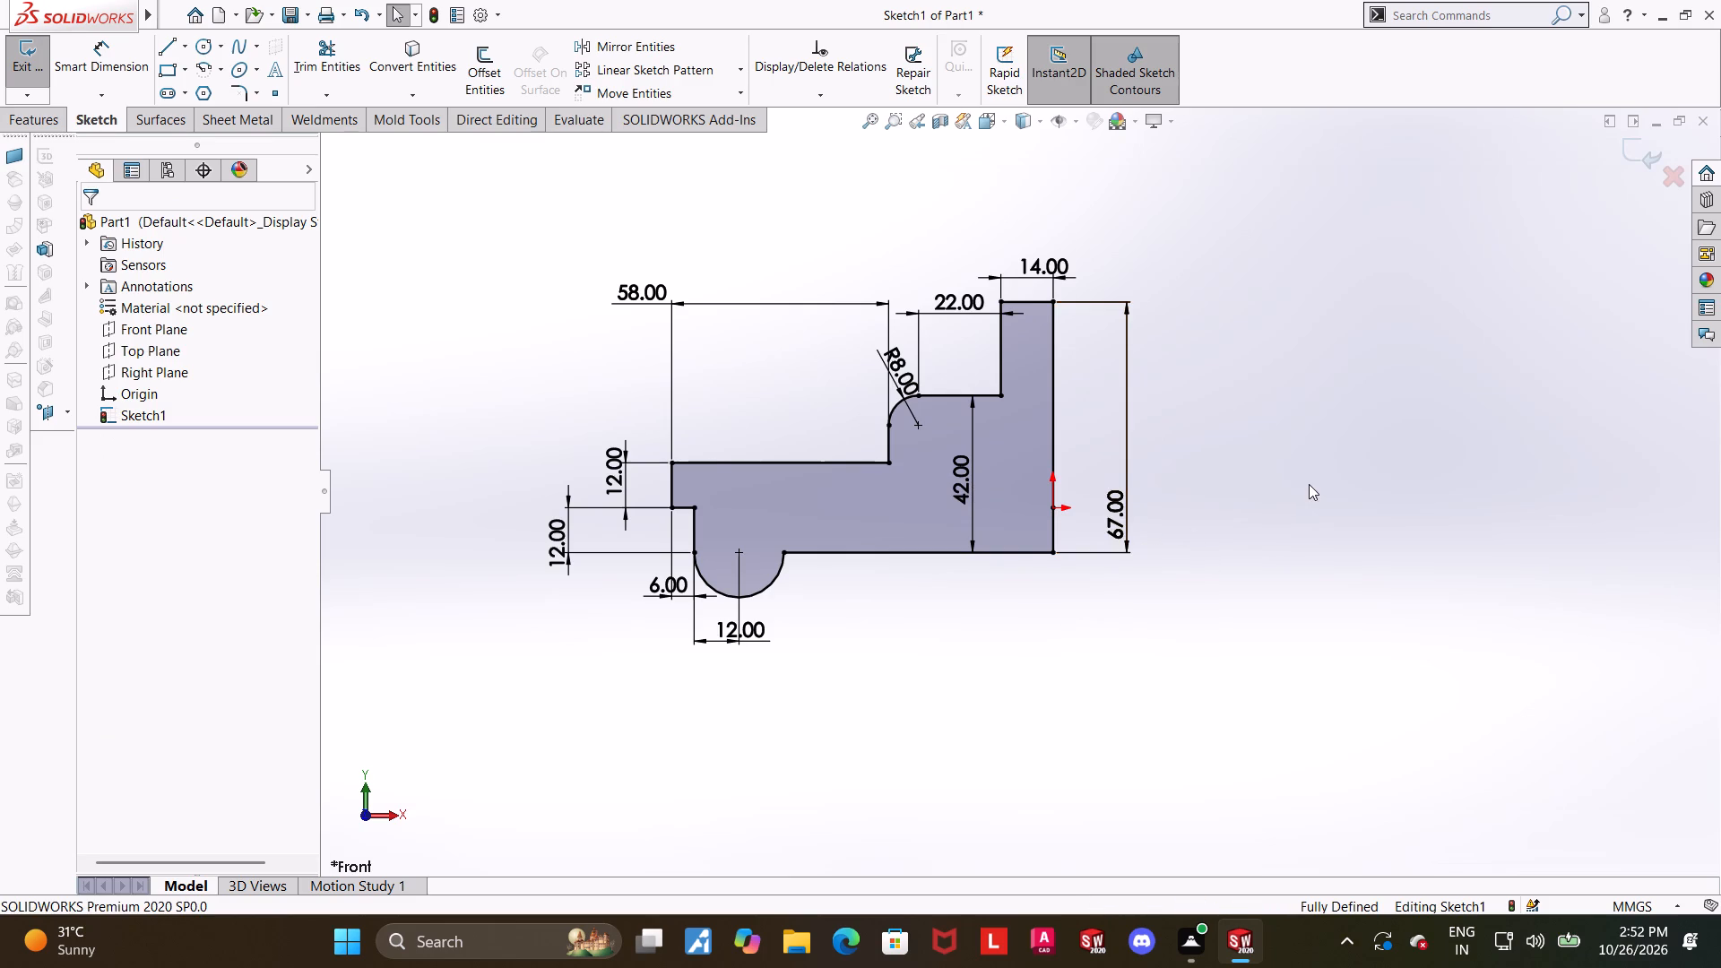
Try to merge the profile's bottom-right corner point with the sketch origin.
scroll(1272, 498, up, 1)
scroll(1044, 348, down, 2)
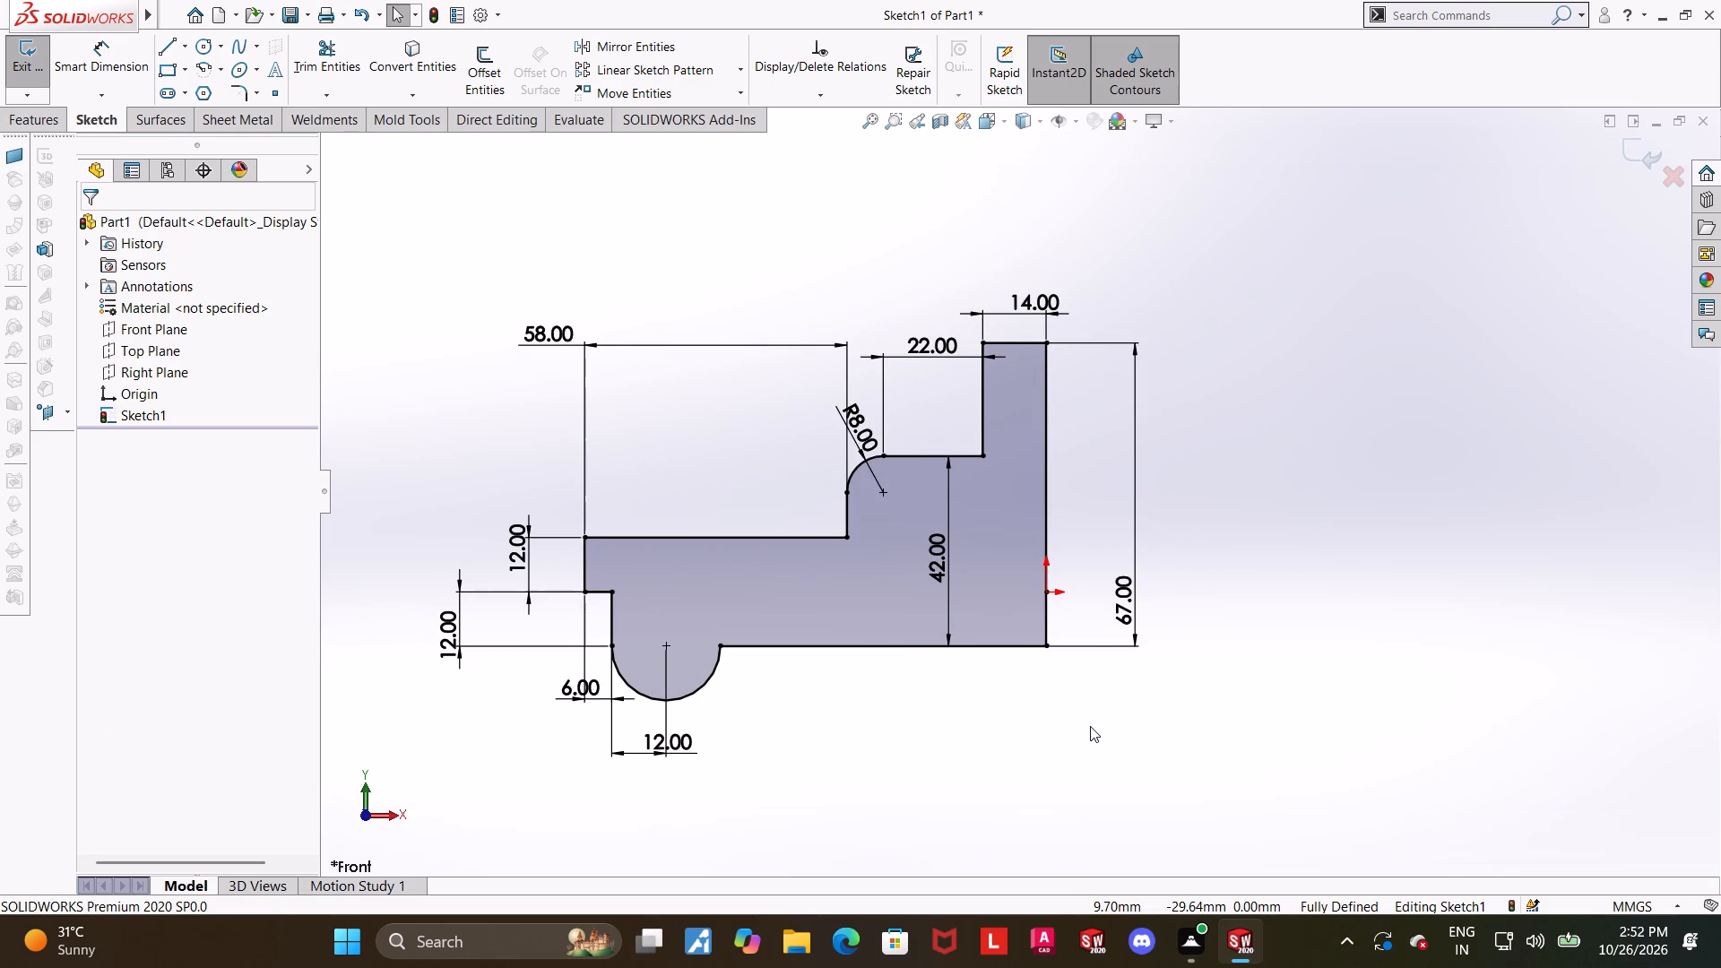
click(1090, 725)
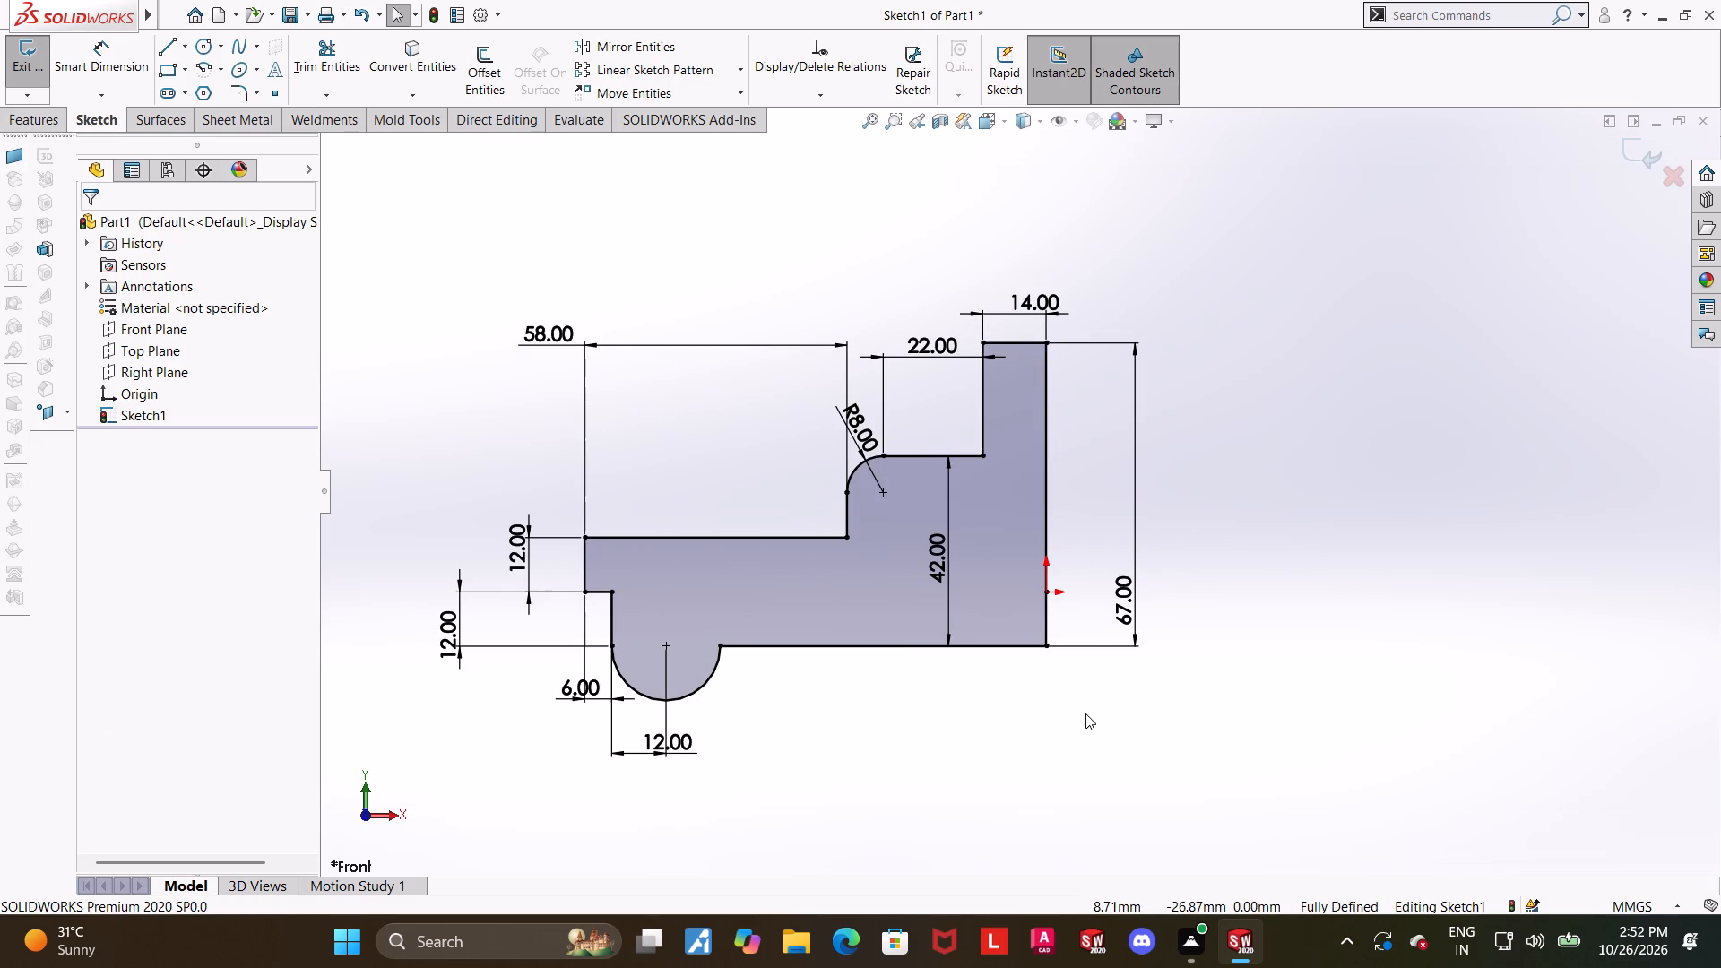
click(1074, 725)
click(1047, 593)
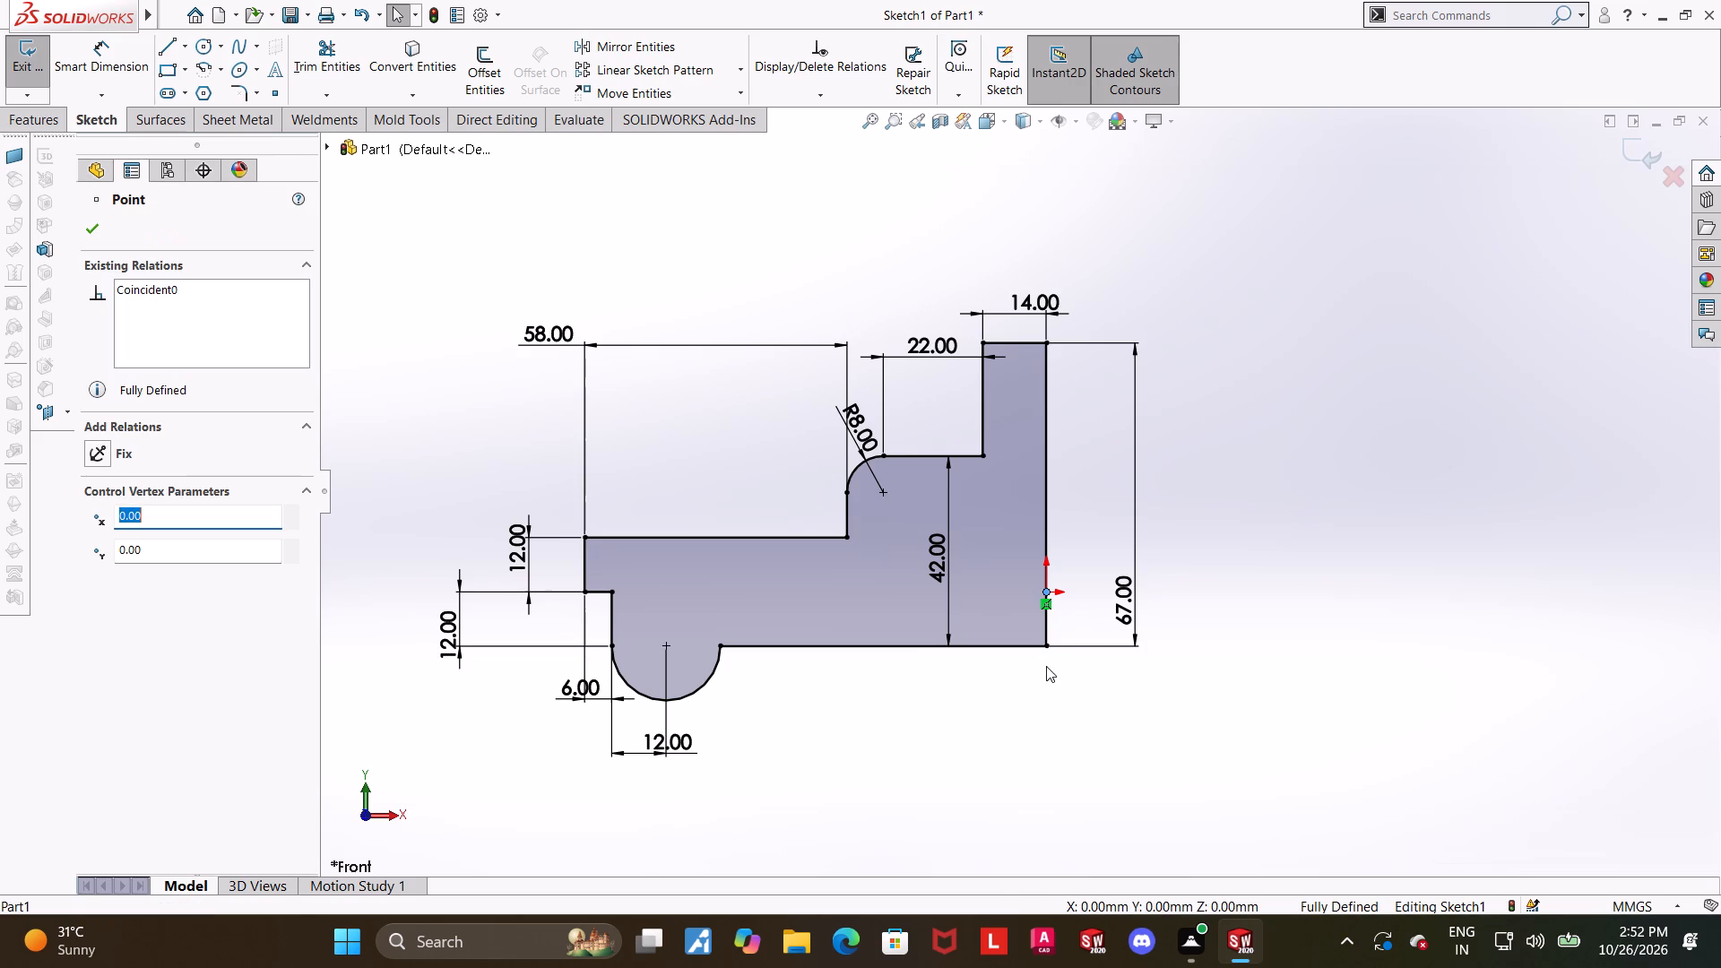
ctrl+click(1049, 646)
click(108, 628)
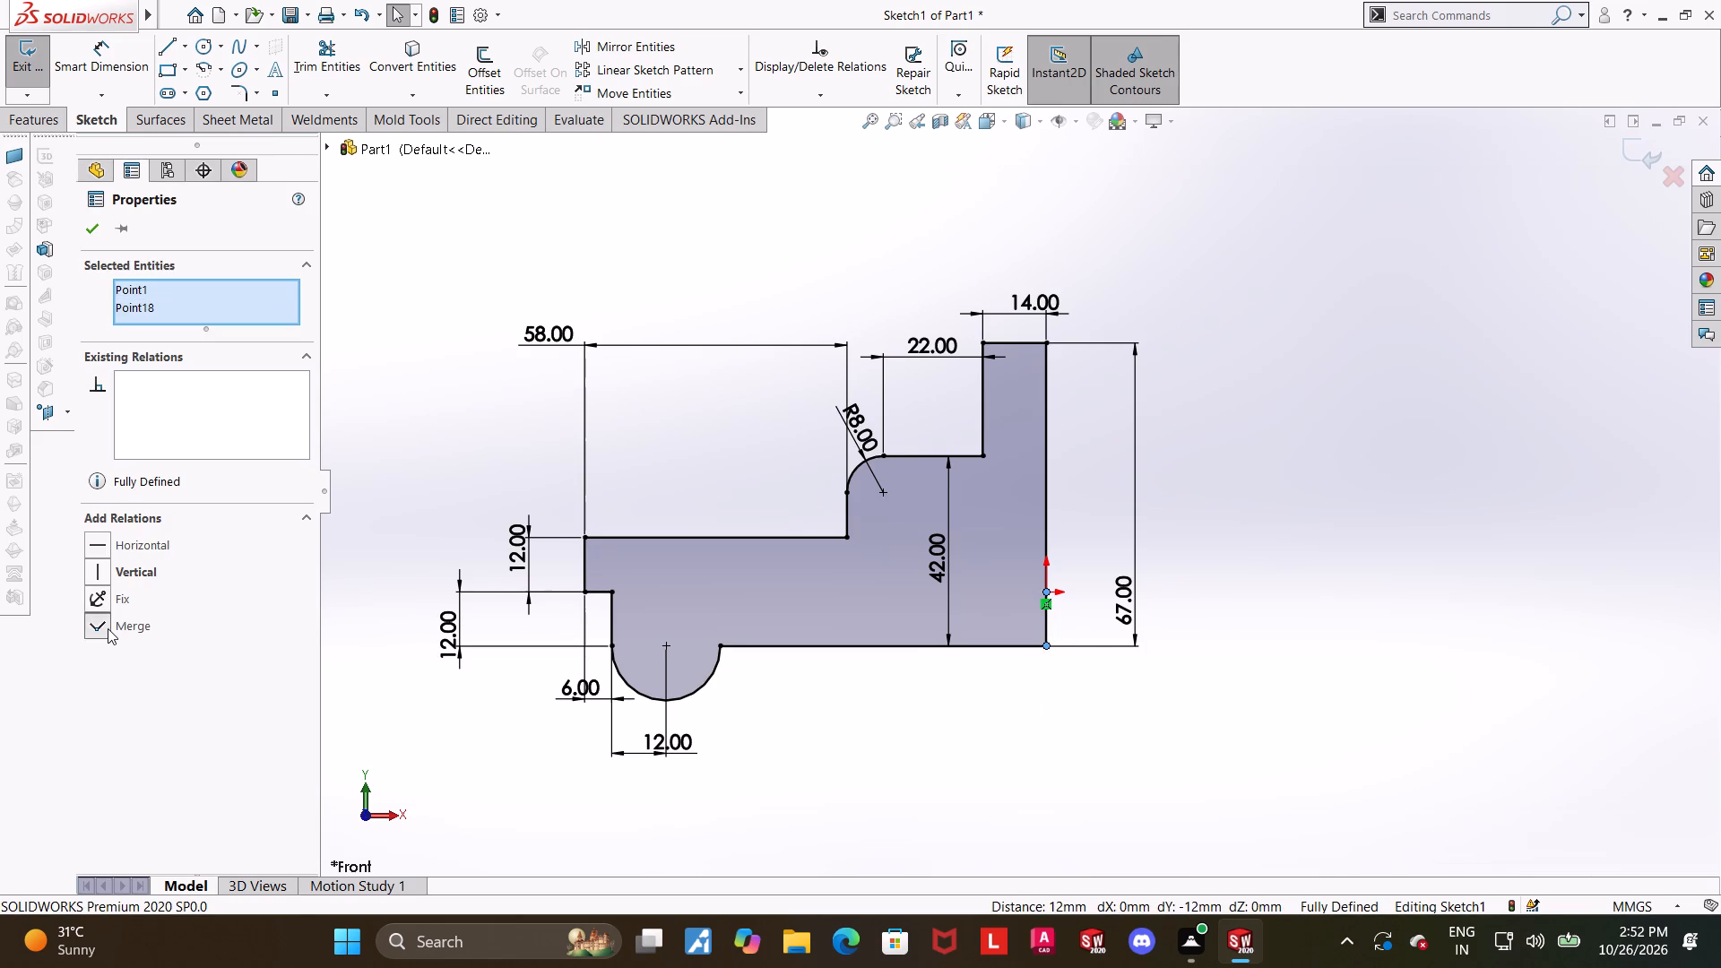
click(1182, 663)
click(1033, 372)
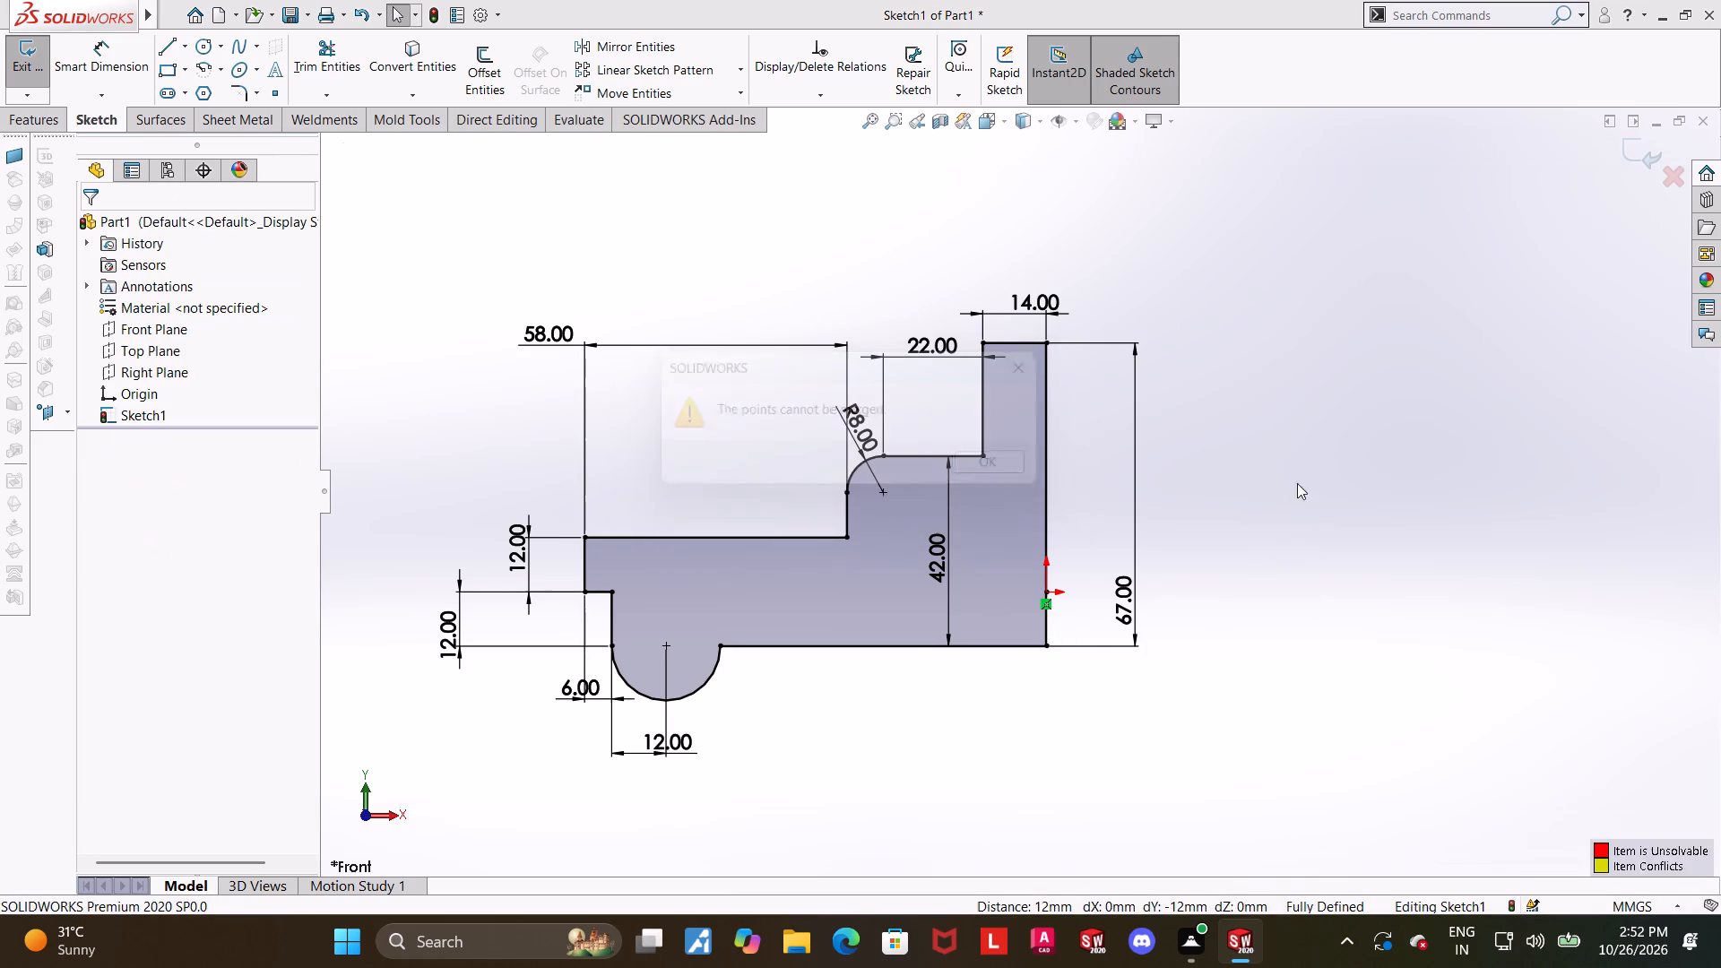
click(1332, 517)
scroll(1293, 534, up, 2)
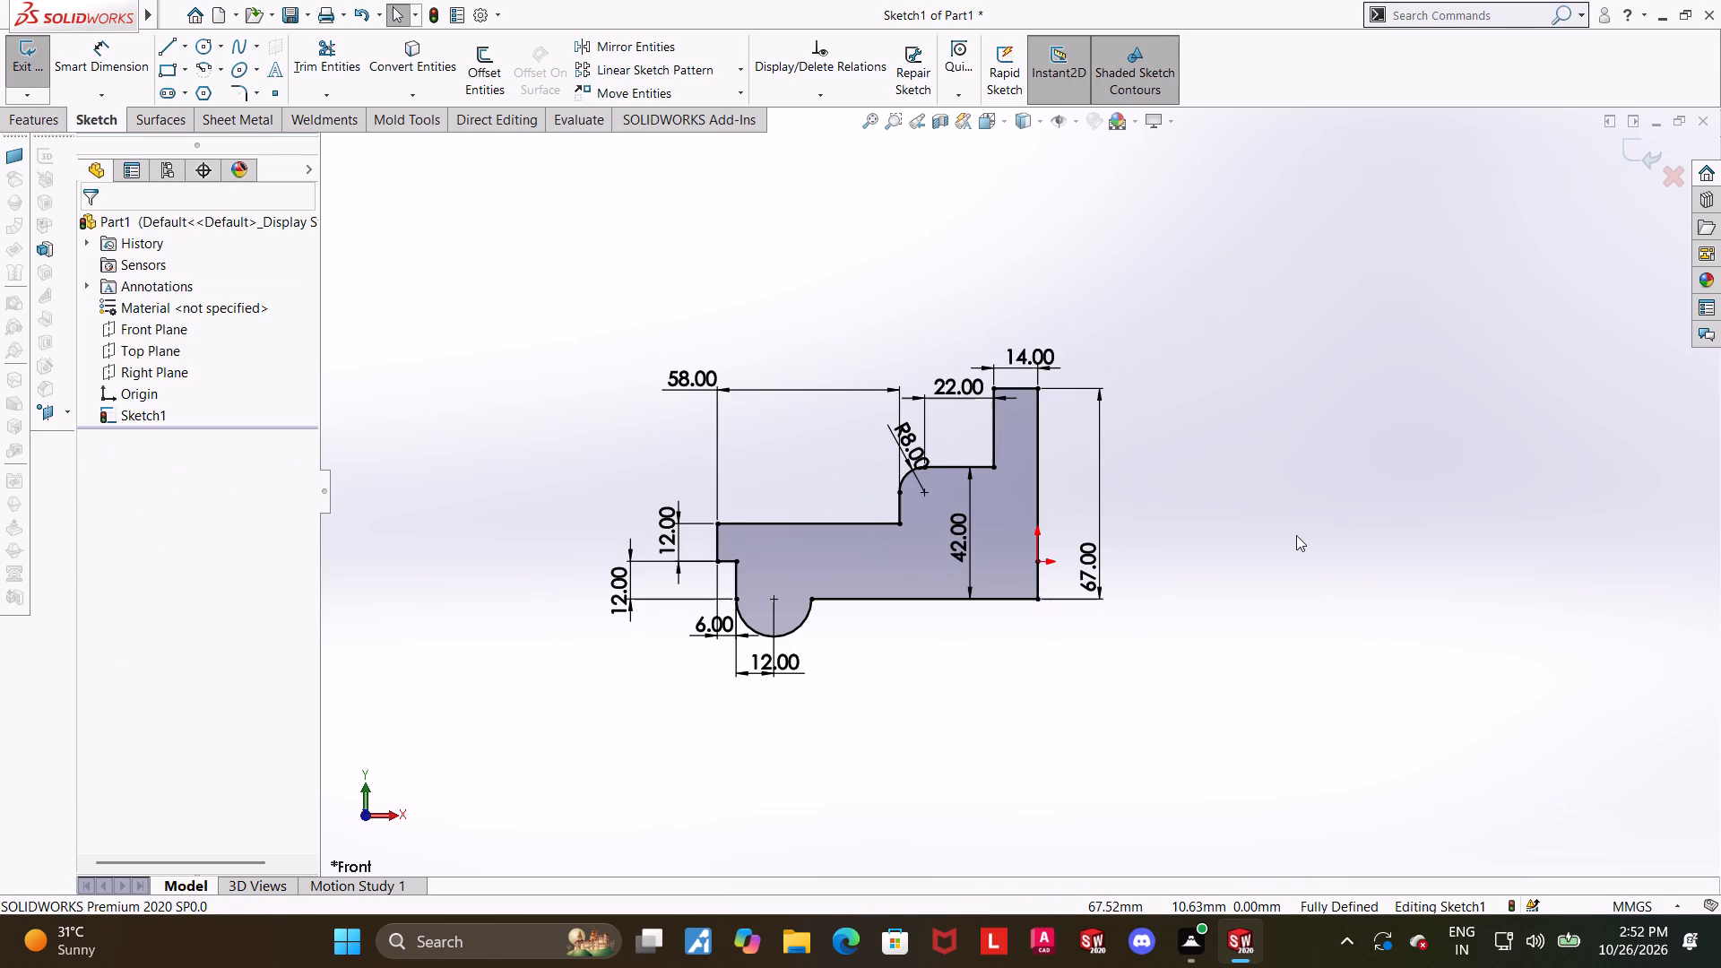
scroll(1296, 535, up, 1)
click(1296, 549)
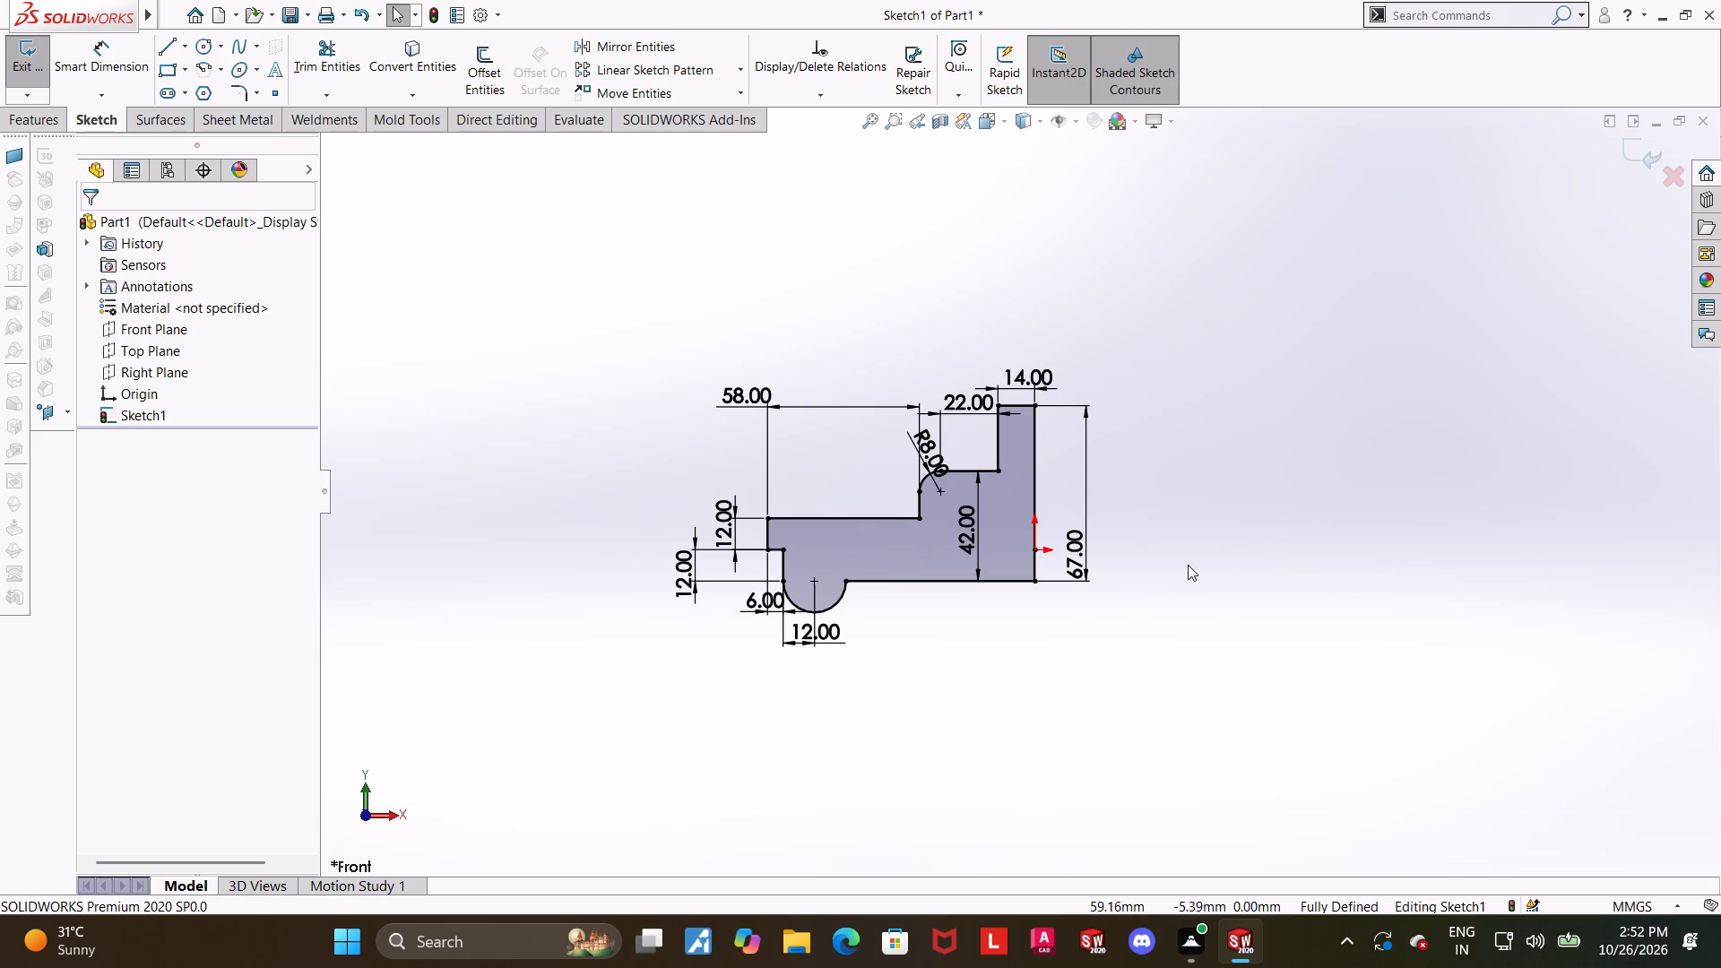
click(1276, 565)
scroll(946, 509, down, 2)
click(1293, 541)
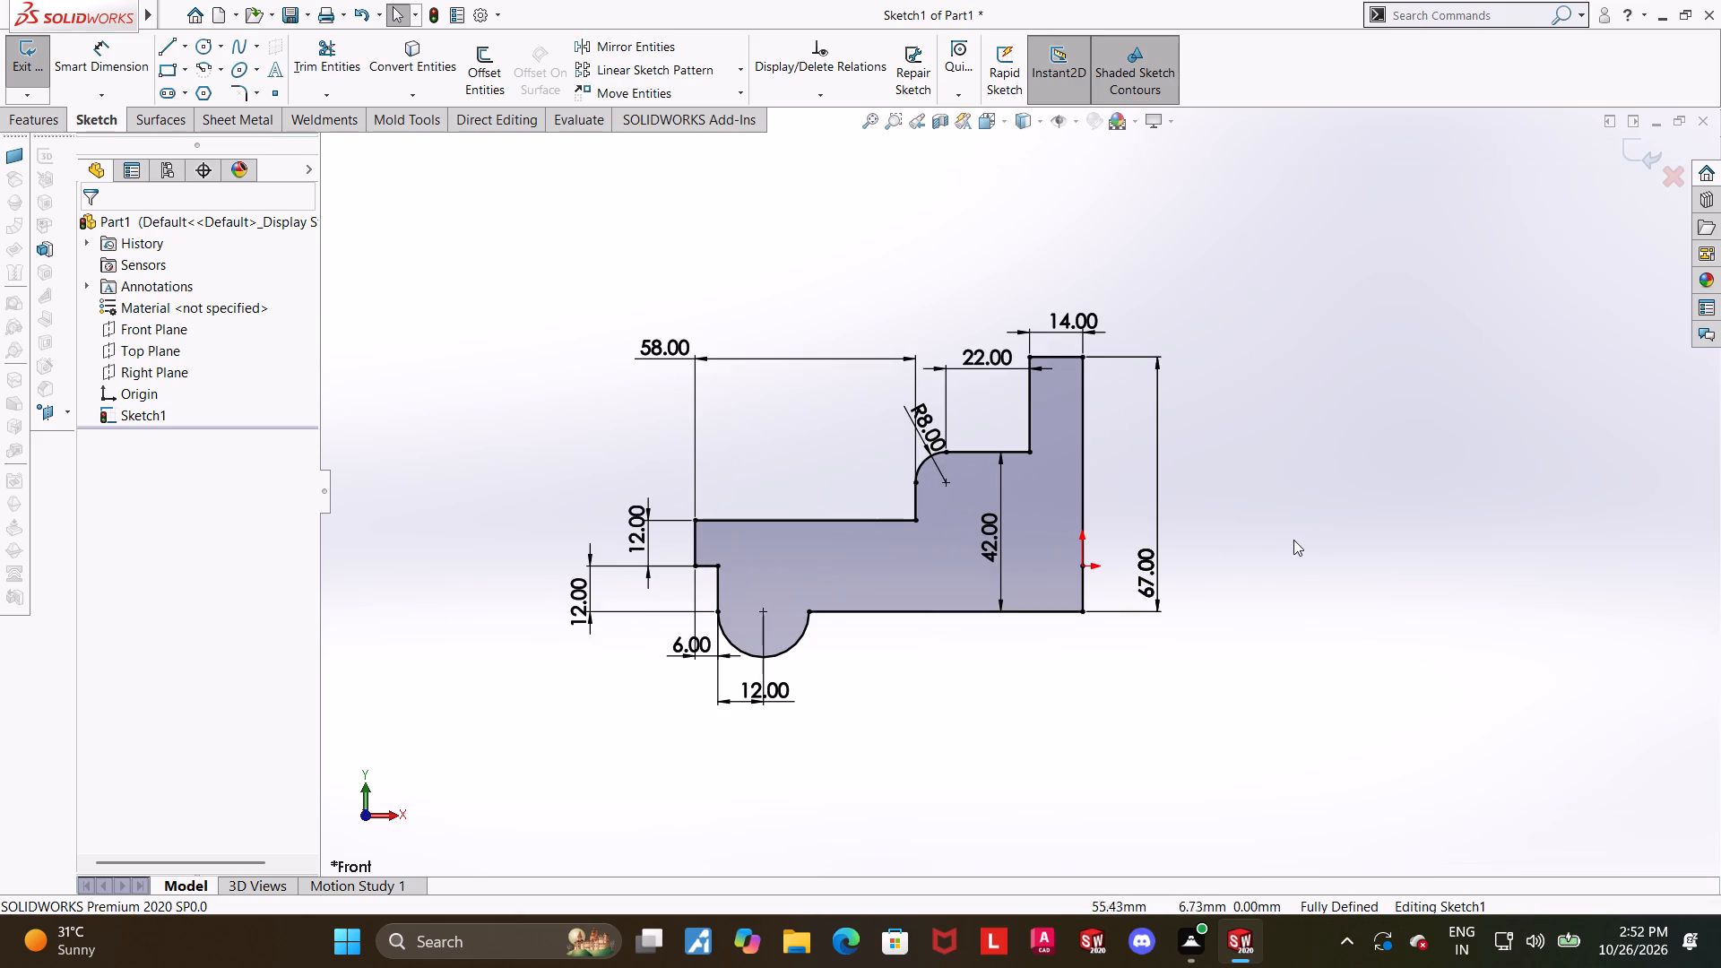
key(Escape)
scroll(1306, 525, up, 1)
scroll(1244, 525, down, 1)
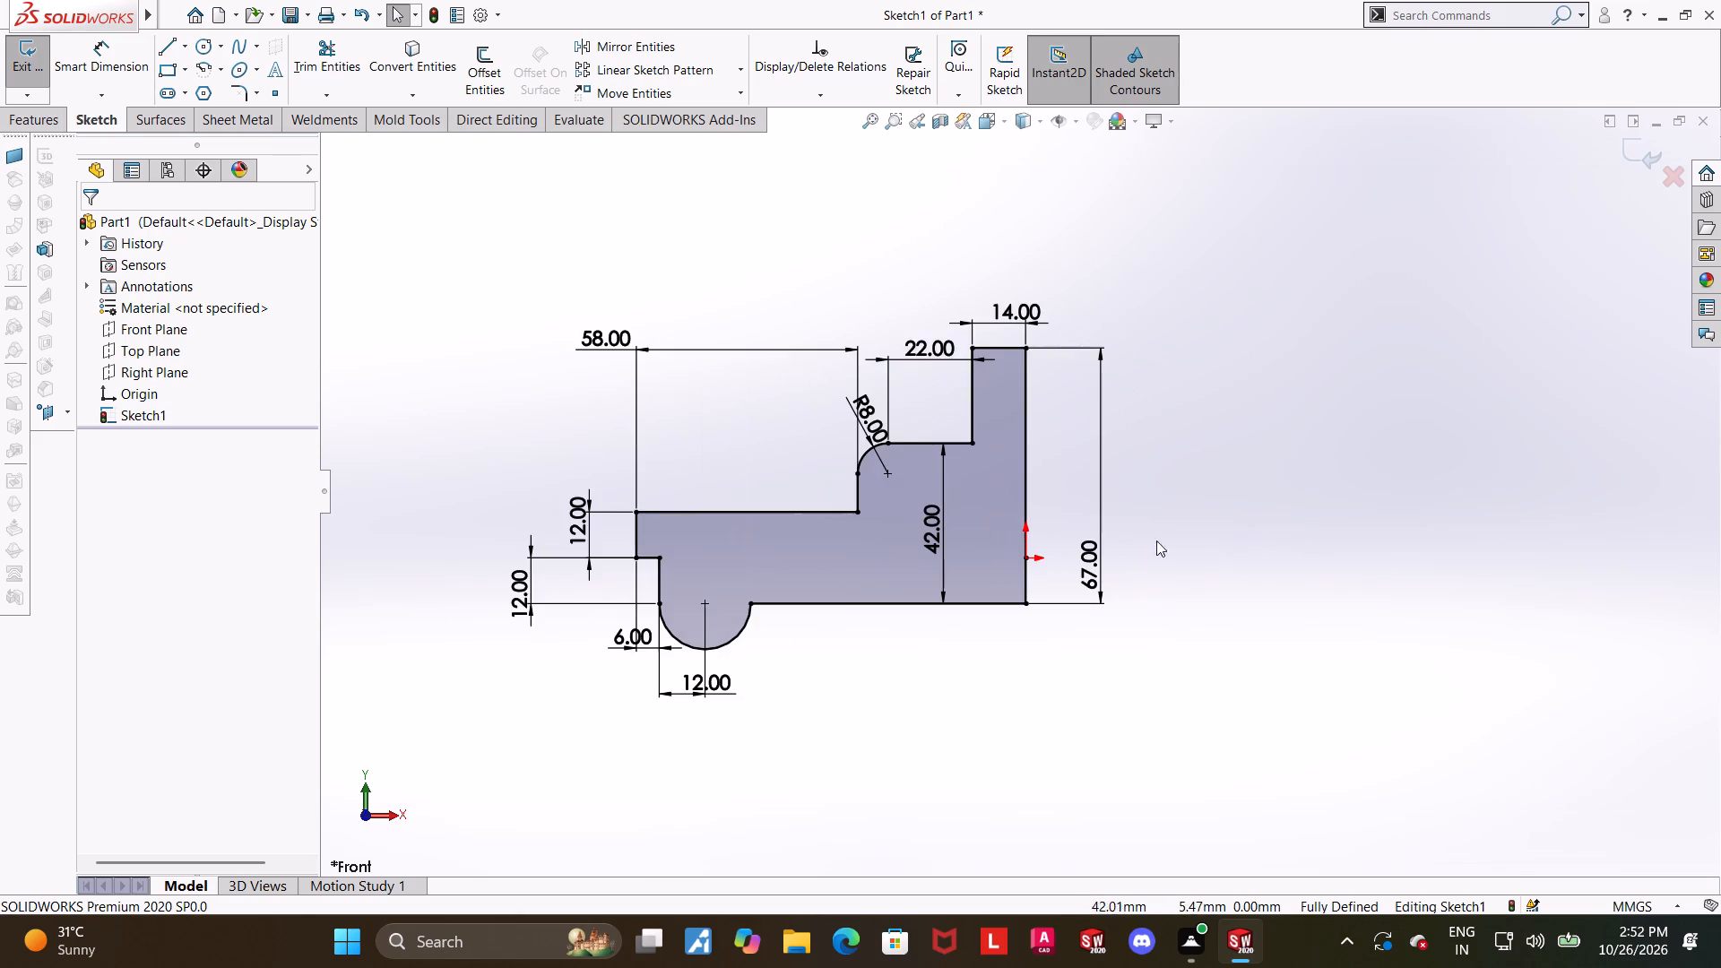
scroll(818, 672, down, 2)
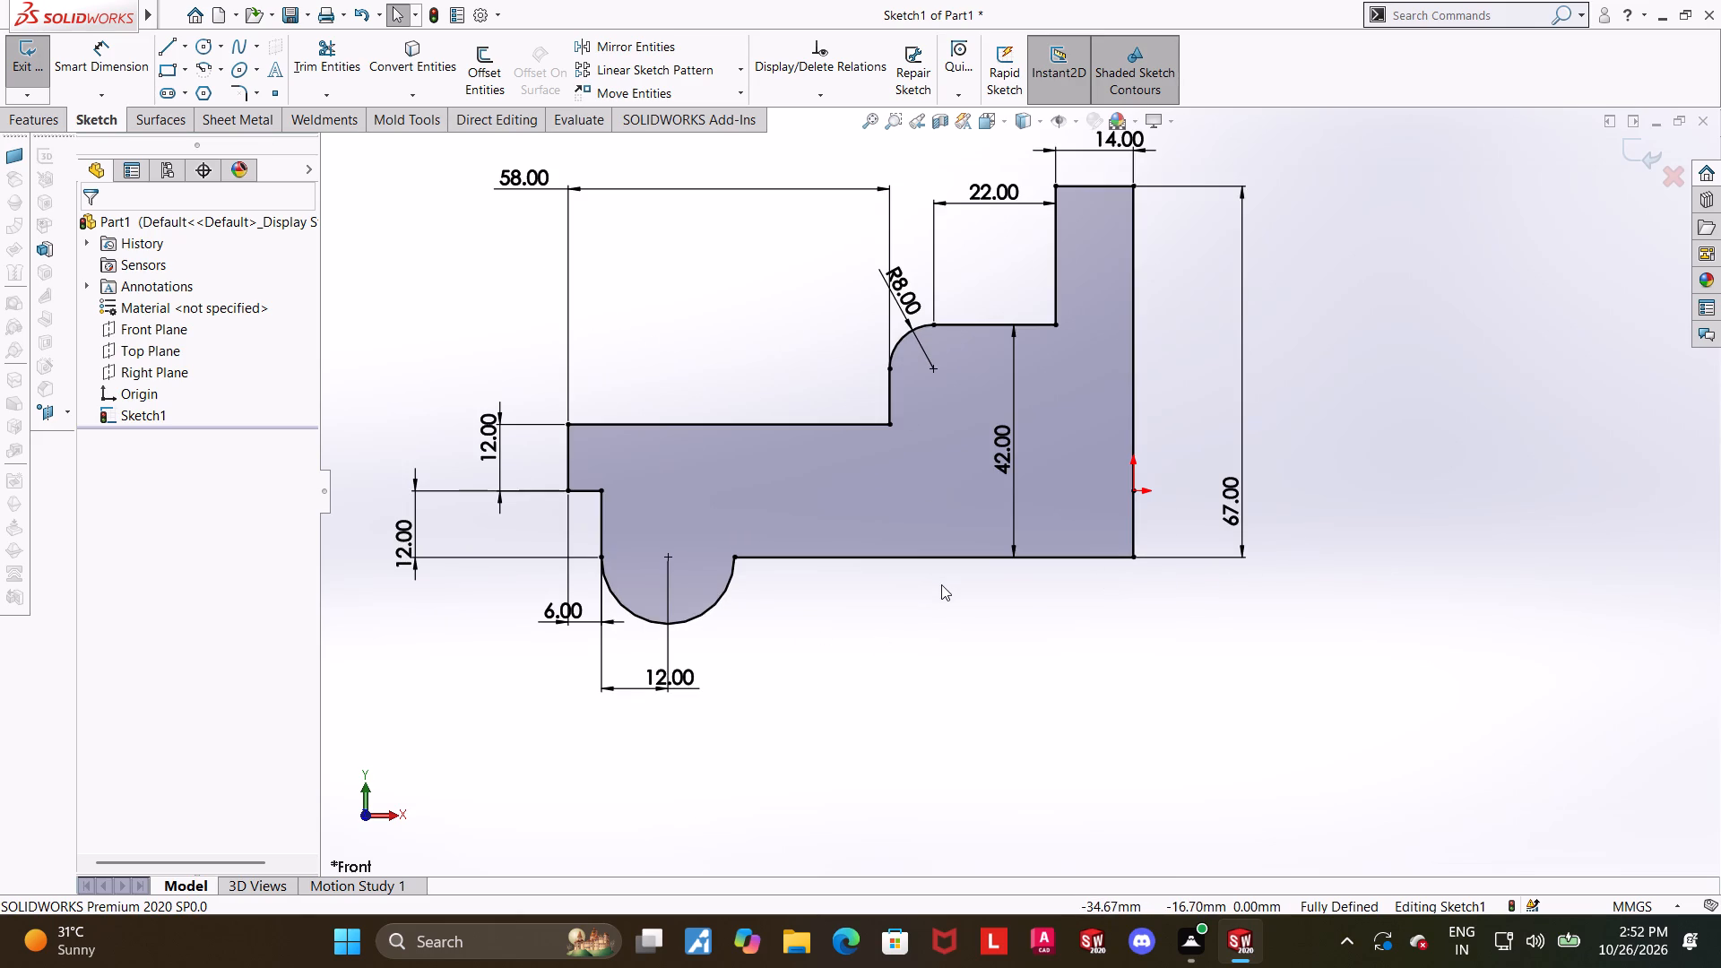
Add a Horizontal relation between the inner corner point of the lower-left notch and the origin.
click(956, 600)
click(605, 488)
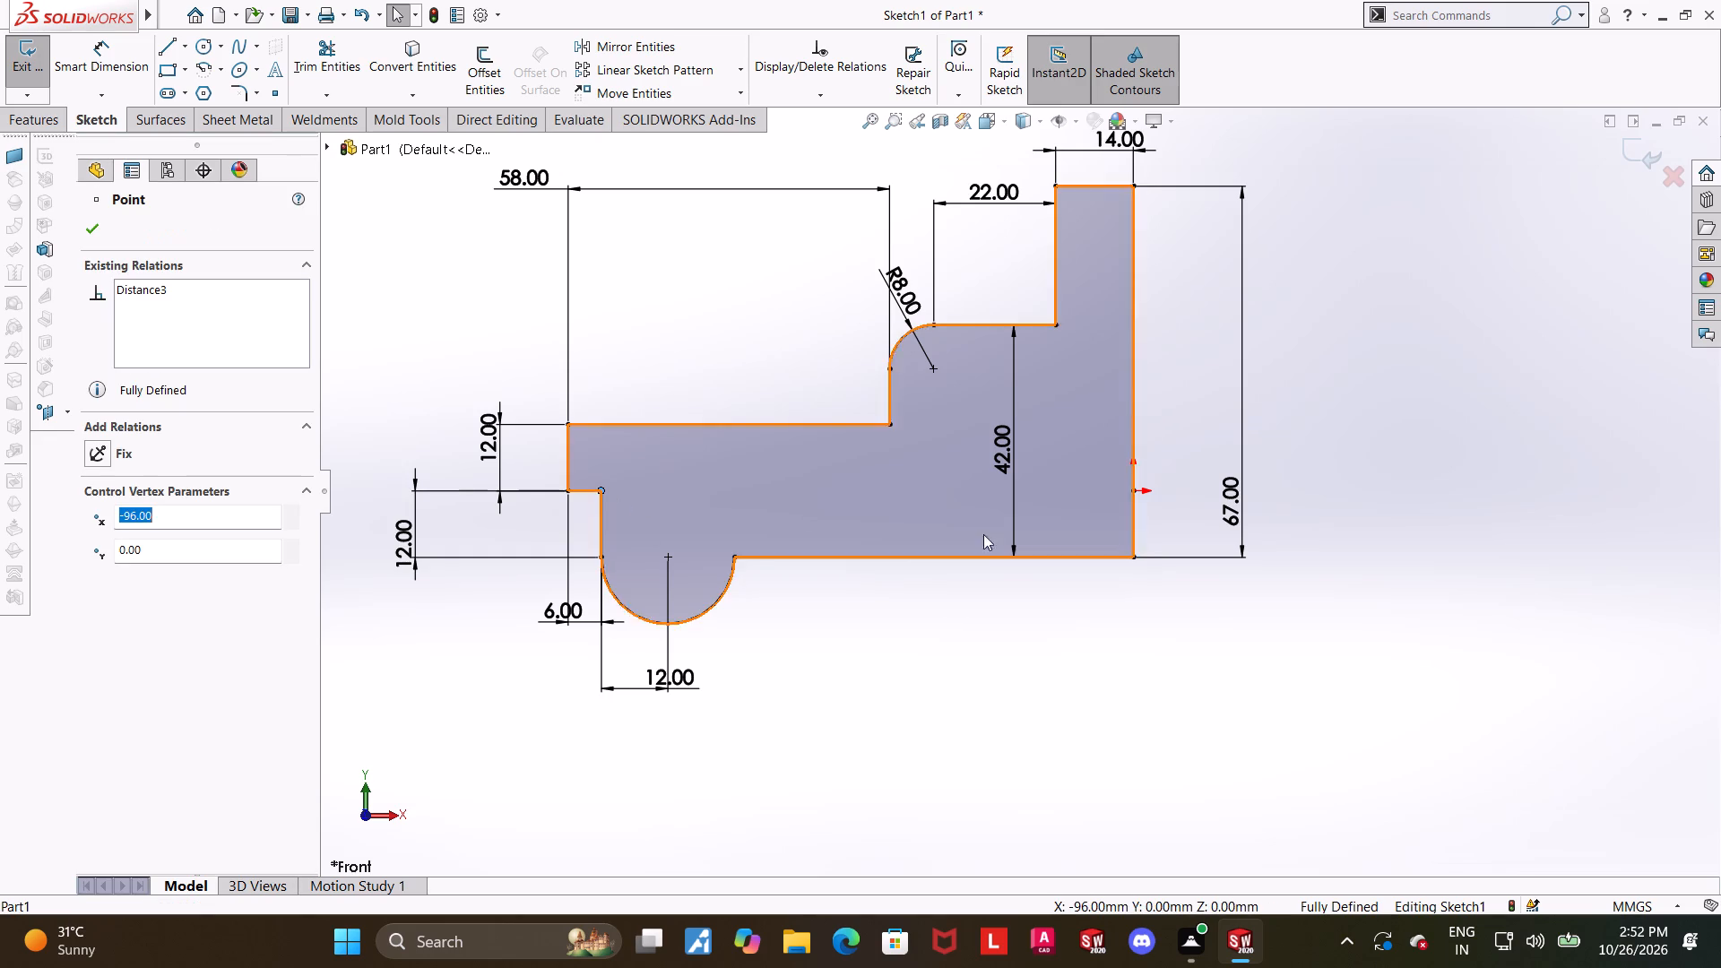
ctrl+click(1130, 490)
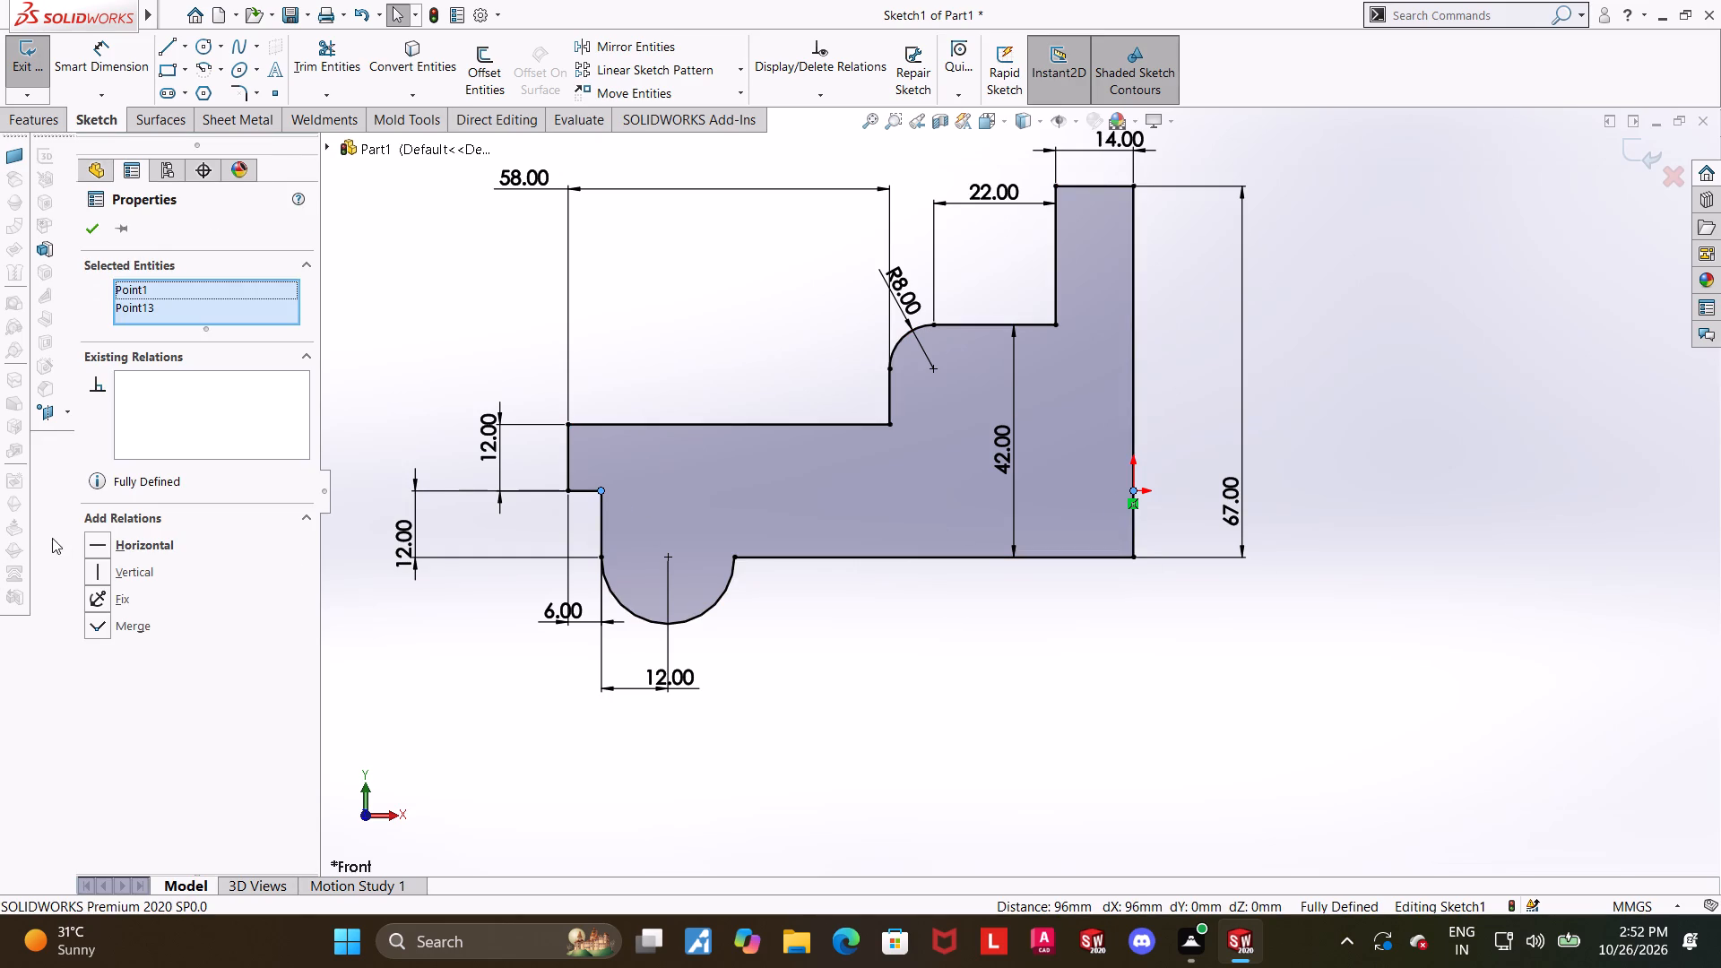
click(82, 542)
click(88, 542)
click(1336, 713)
Sketch a circle inside the lower semicircular arc, centred on the arc's centre point.
scroll(1318, 707, up, 2)
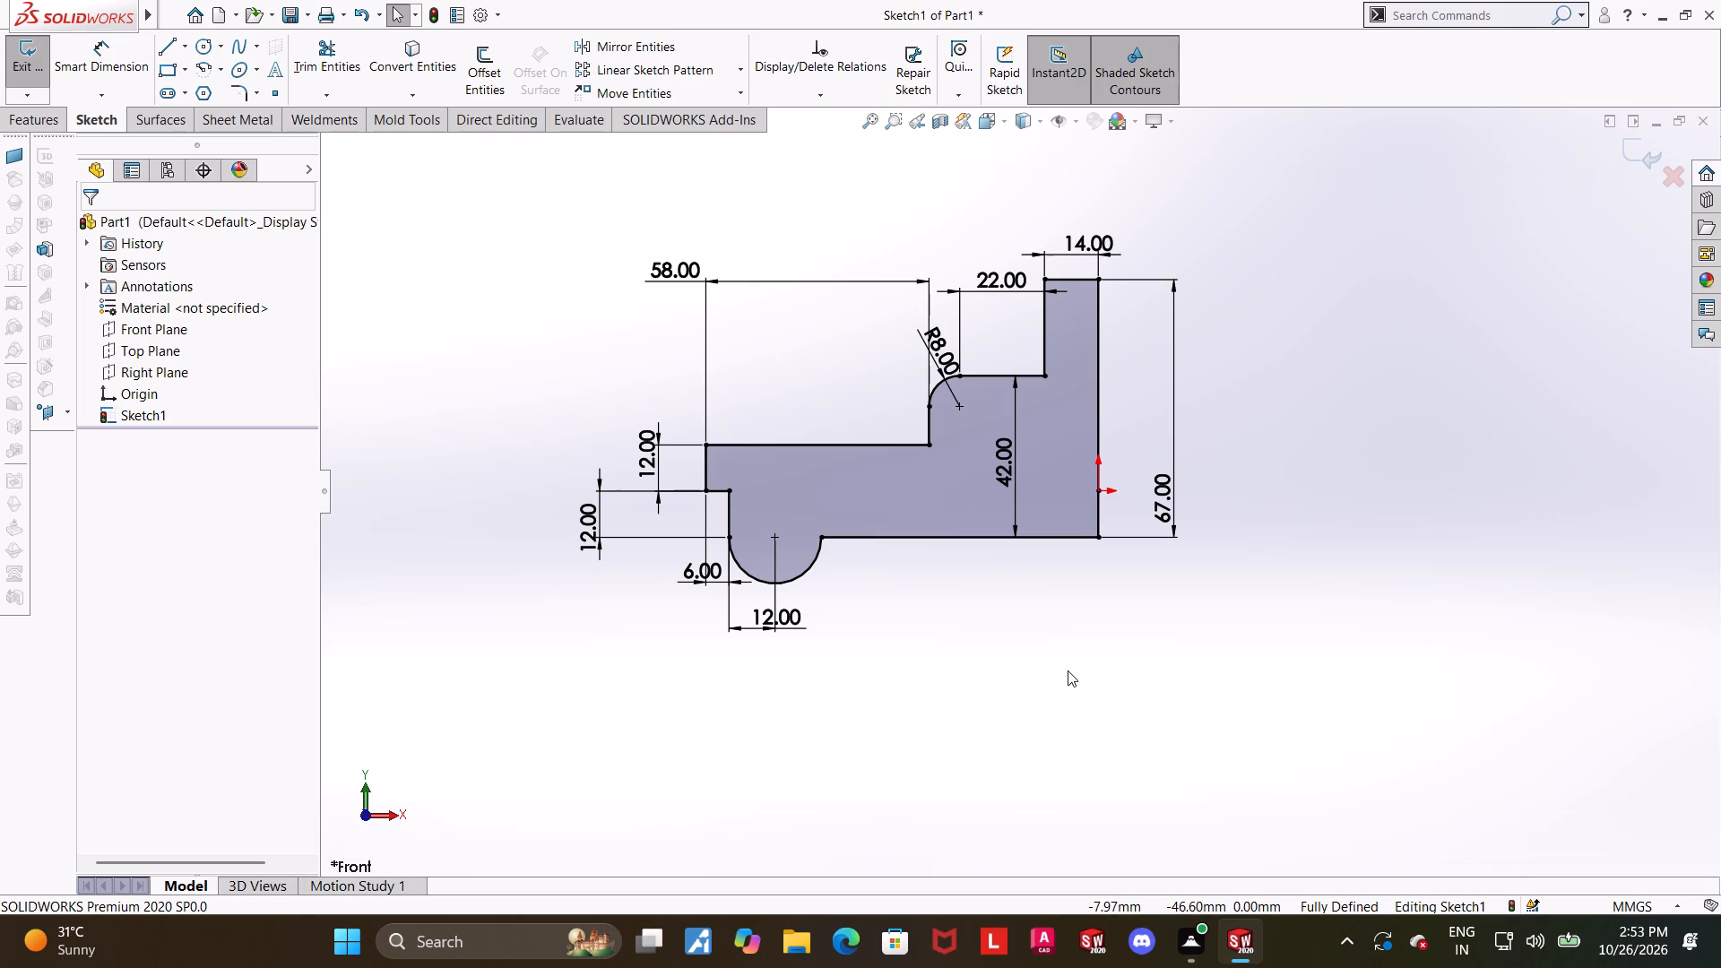
scroll(887, 551, down, 1)
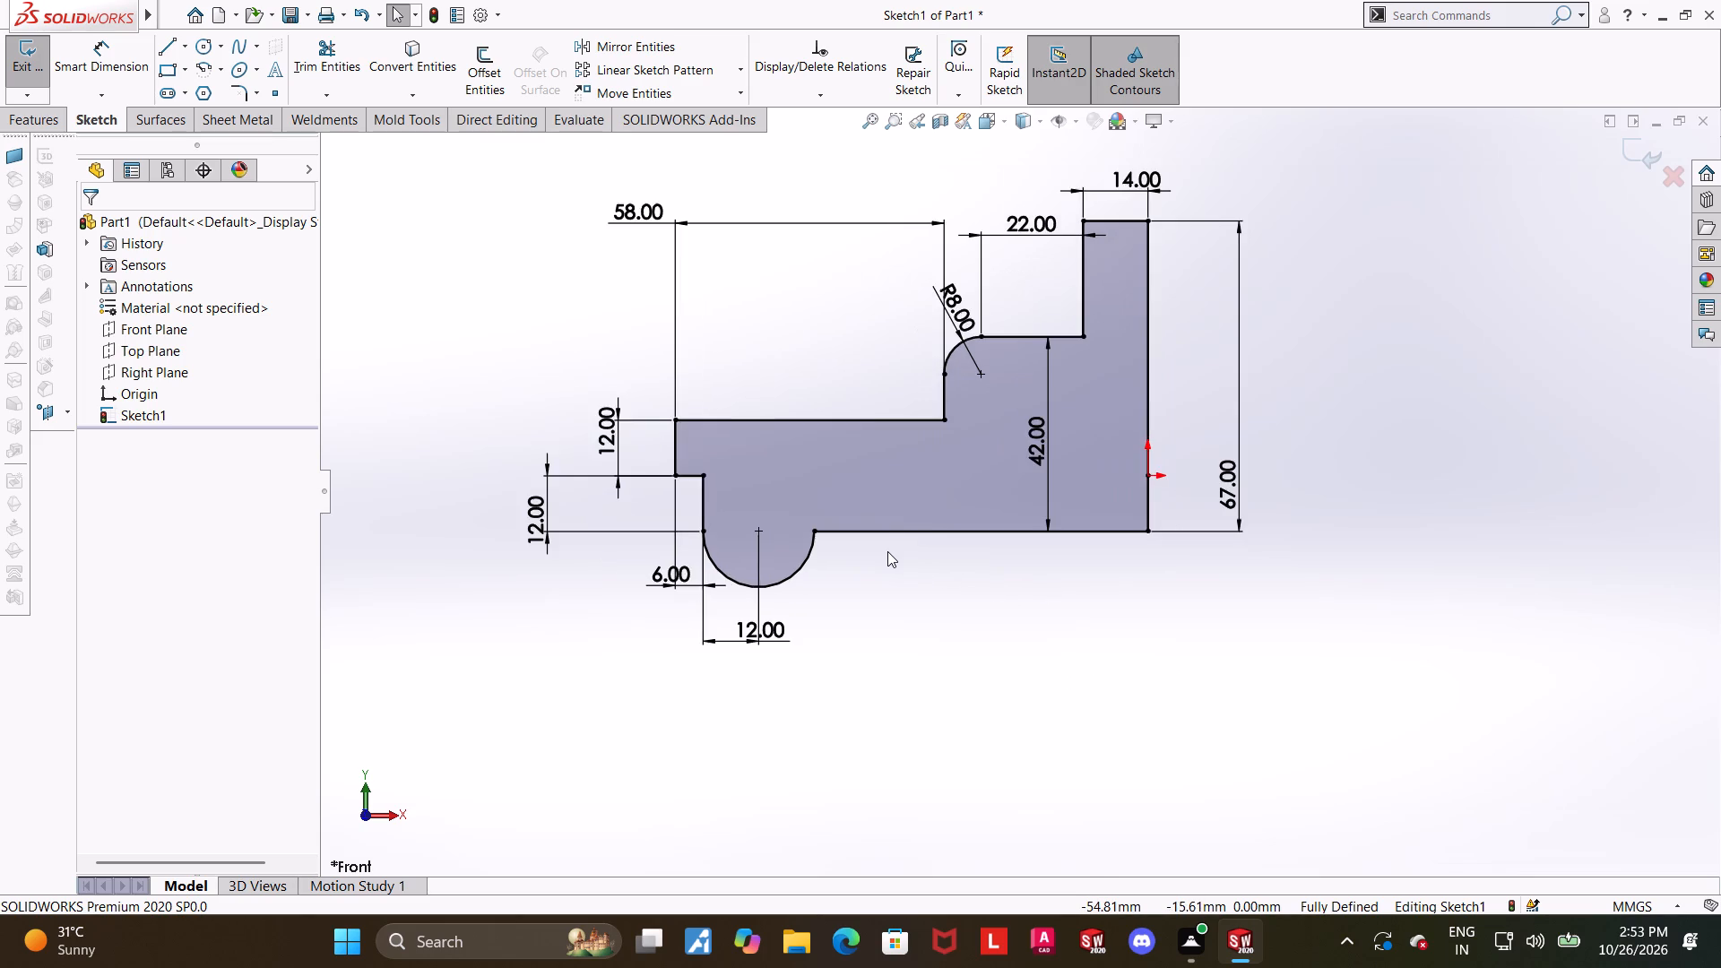
scroll(887, 551, down, 1)
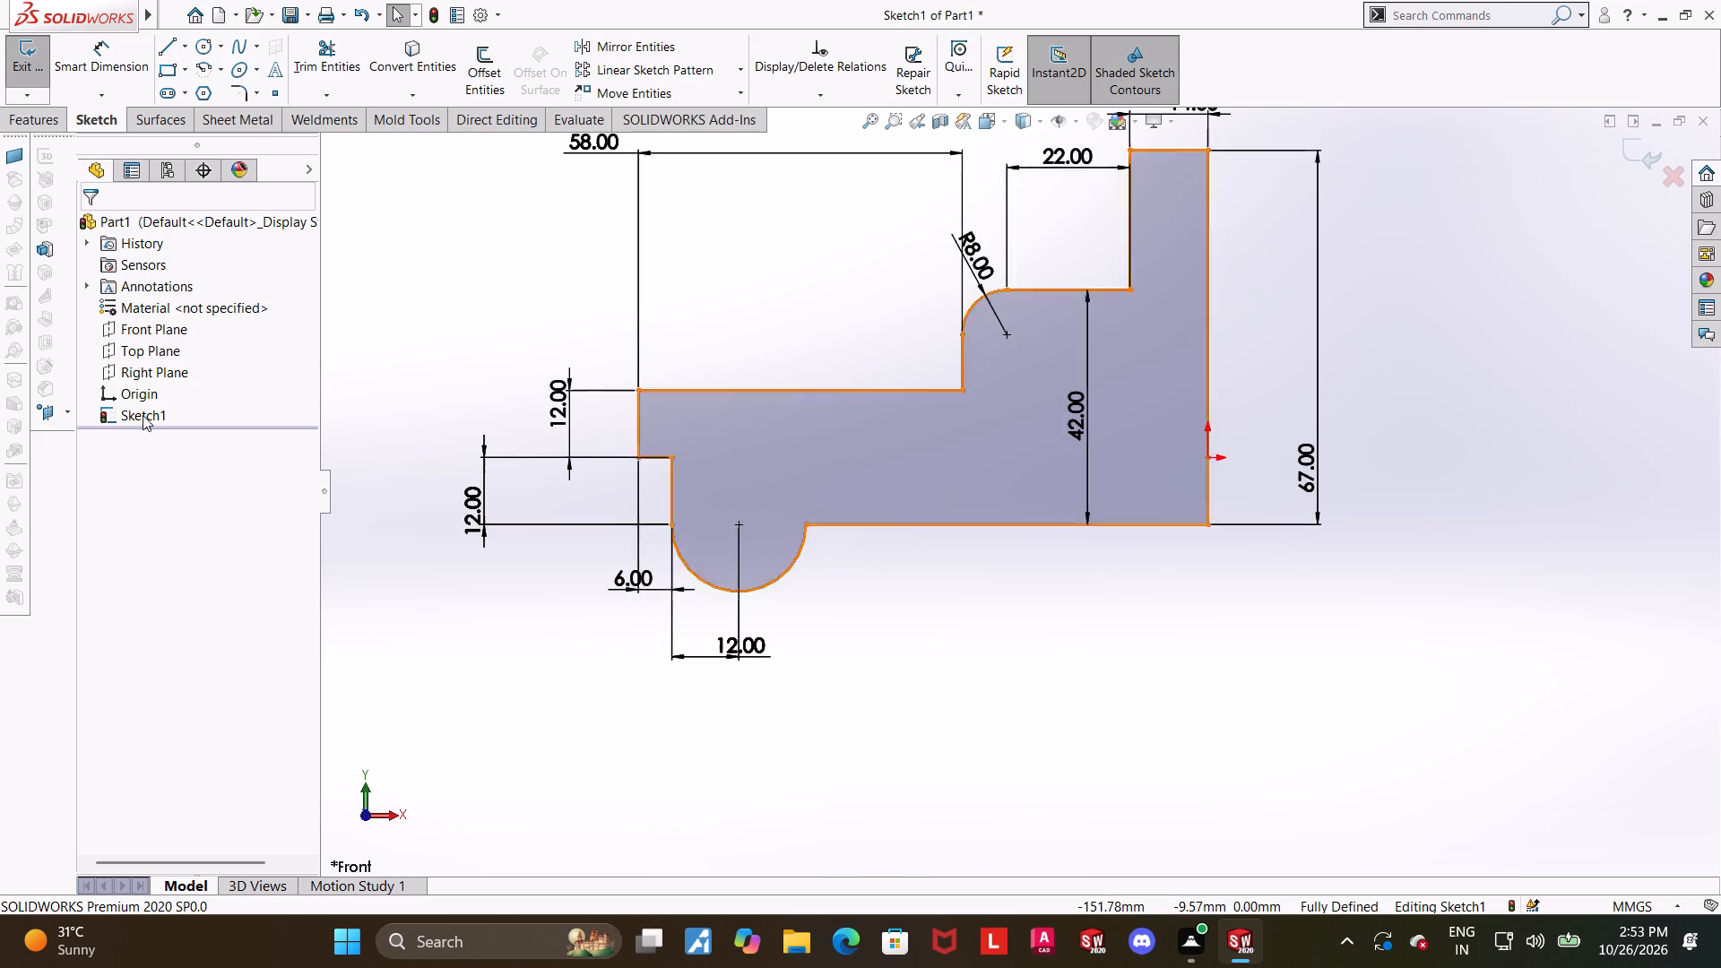
click(195, 48)
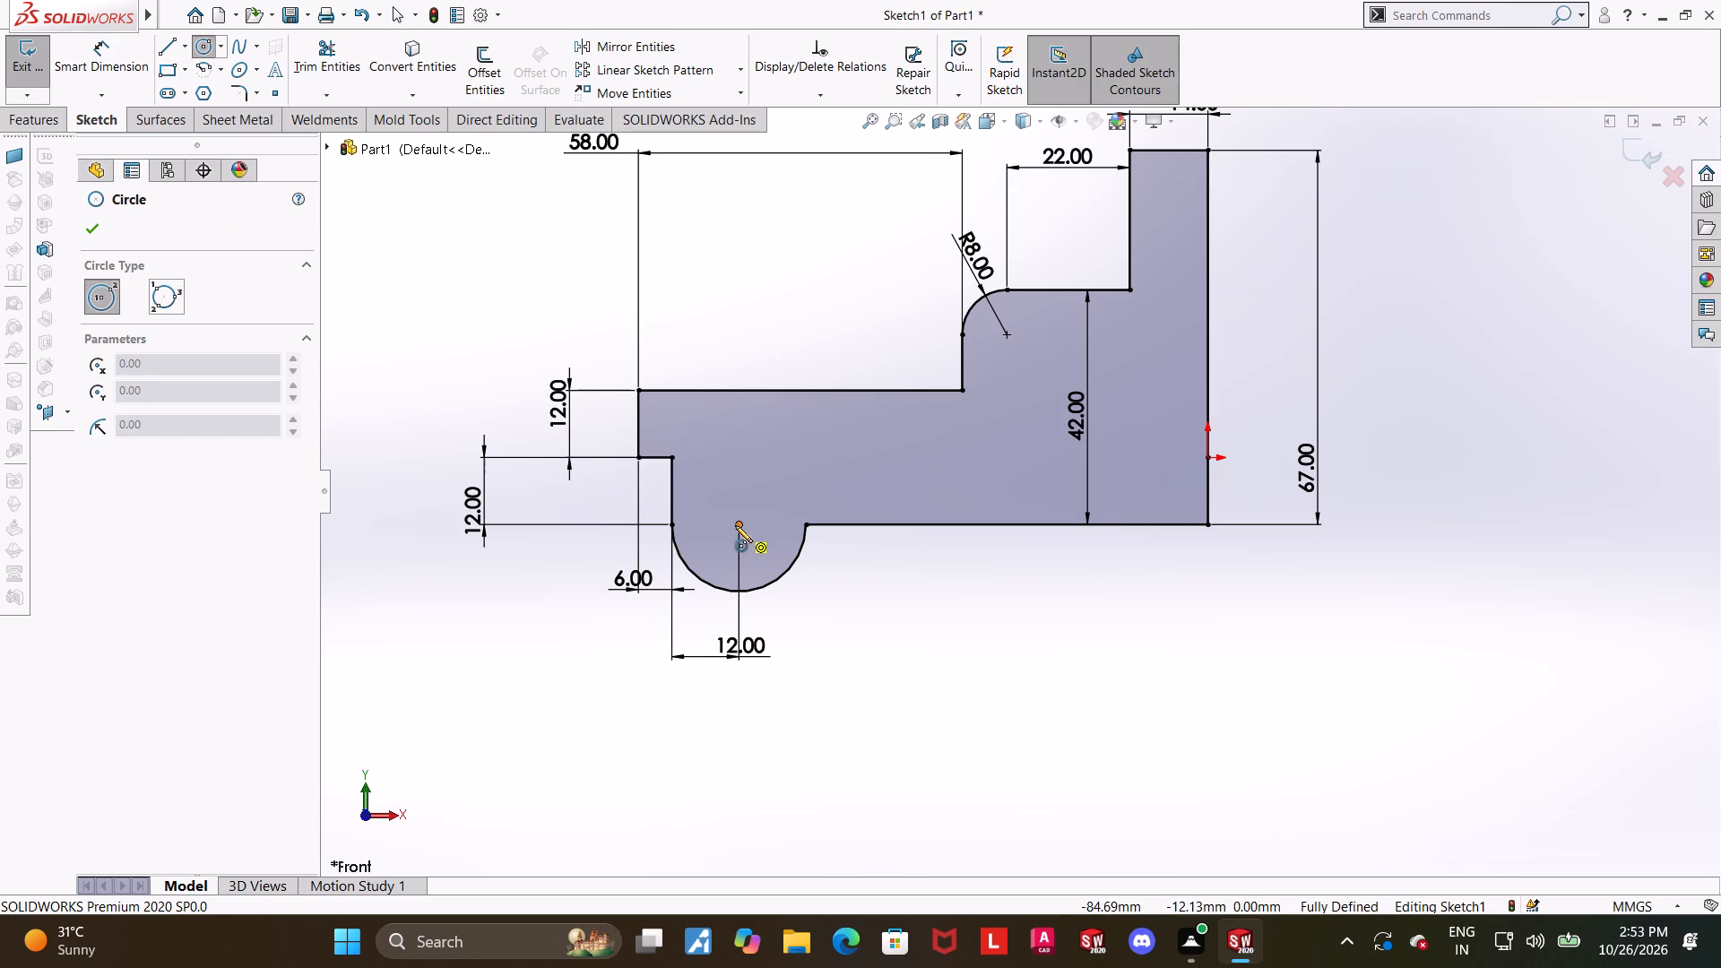
click(735, 525)
click(767, 501)
key(Escape)
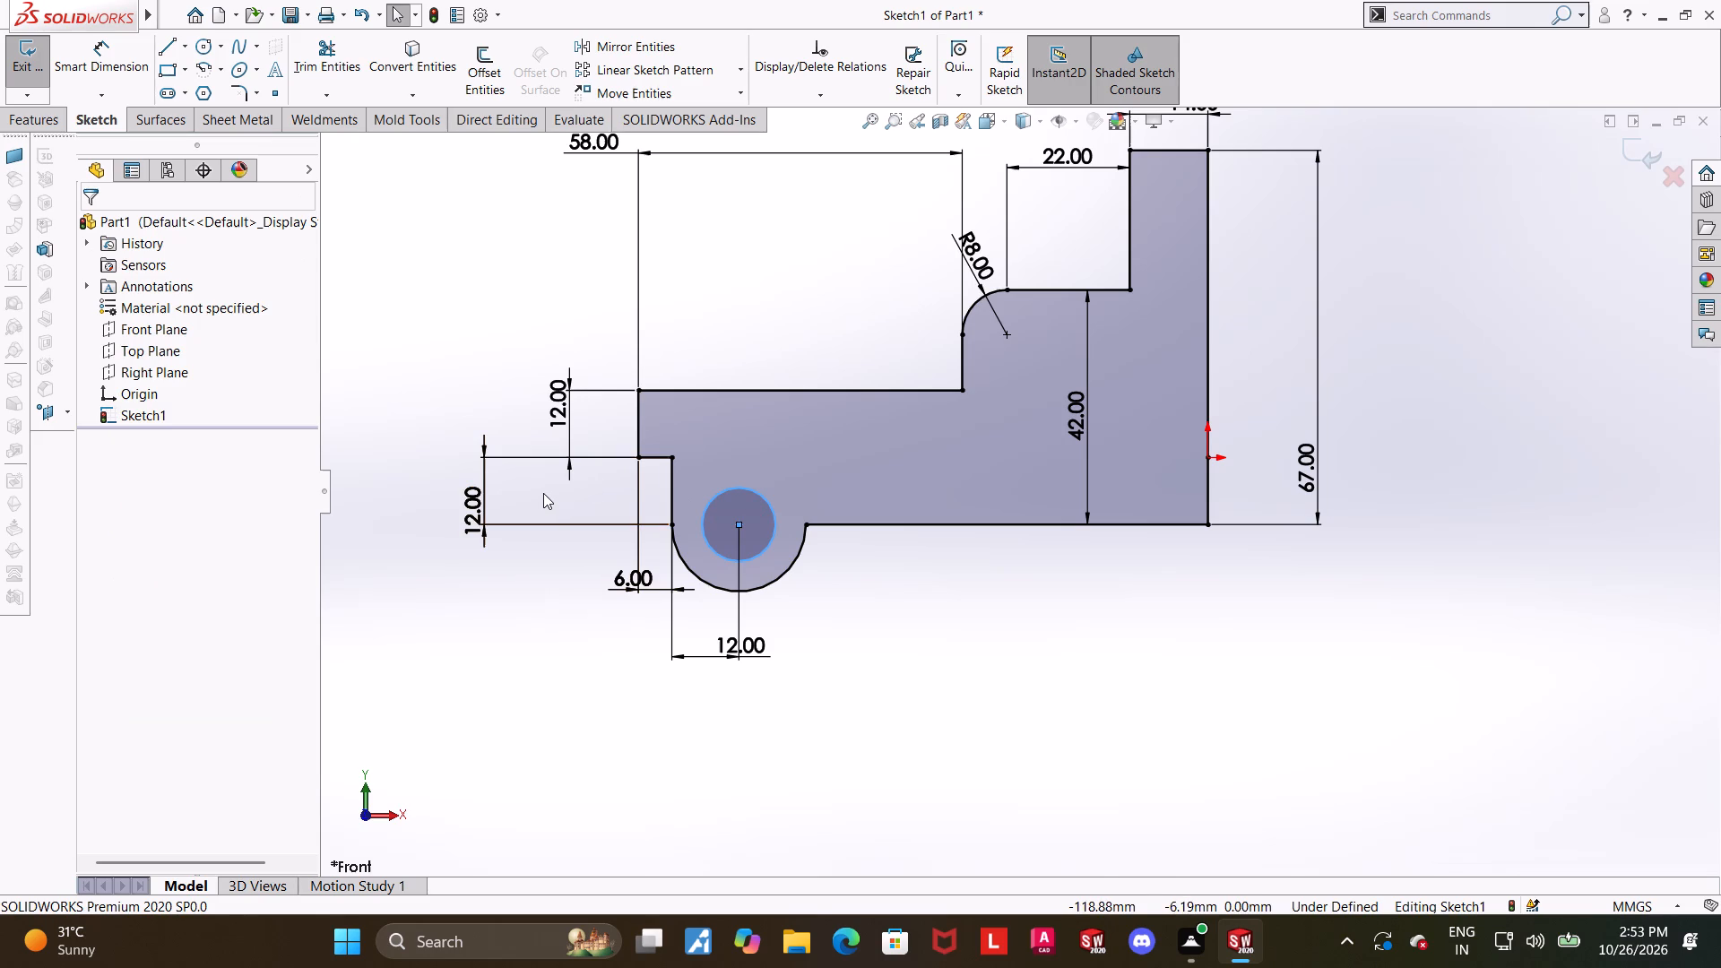
Dimension the circle's diameter as 13 mm.
click(102, 81)
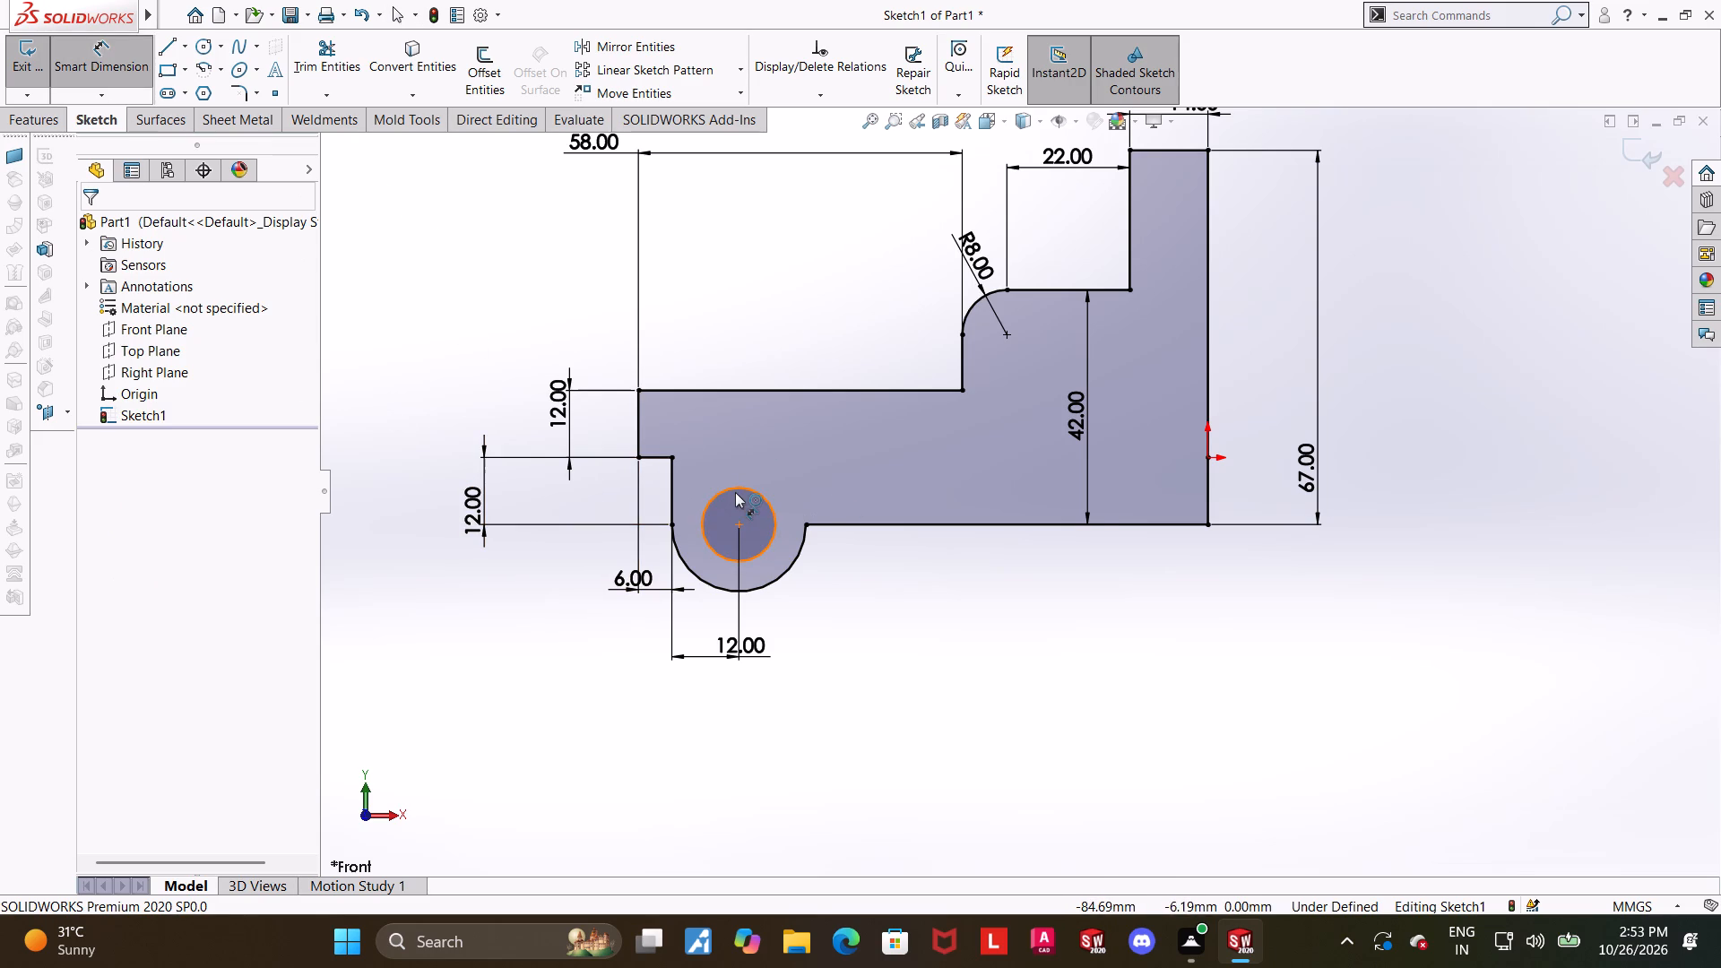
click(735, 492)
click(817, 418)
text(13)
key(Return)
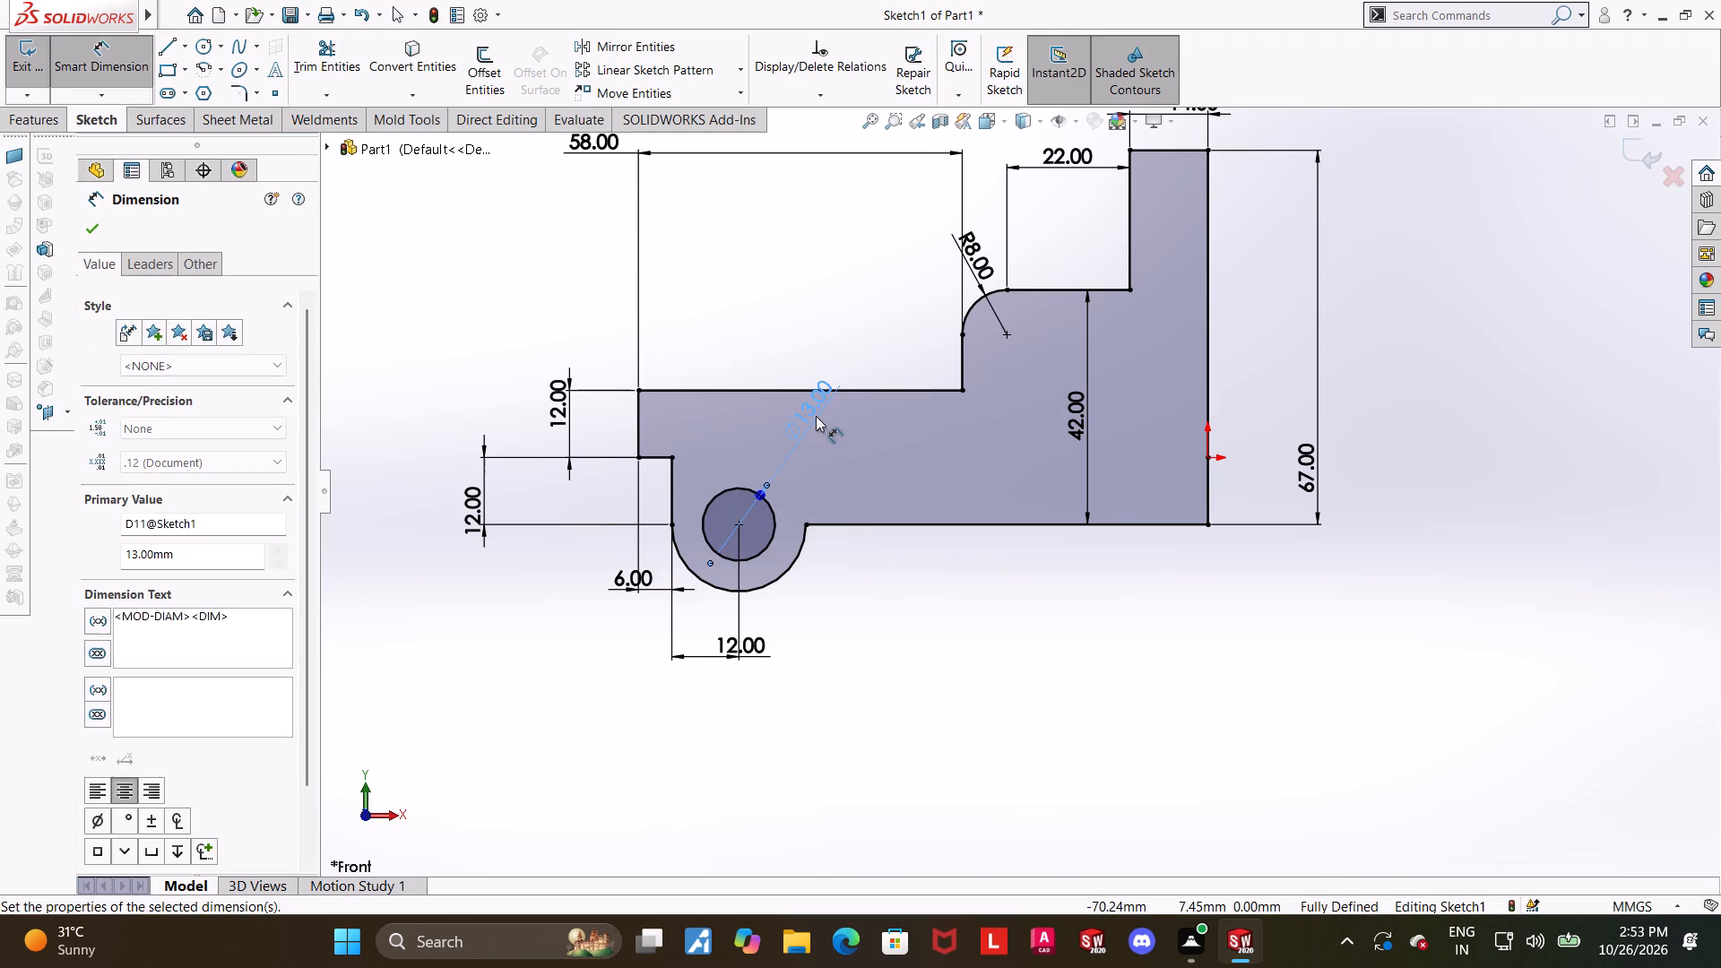
key(Escape)
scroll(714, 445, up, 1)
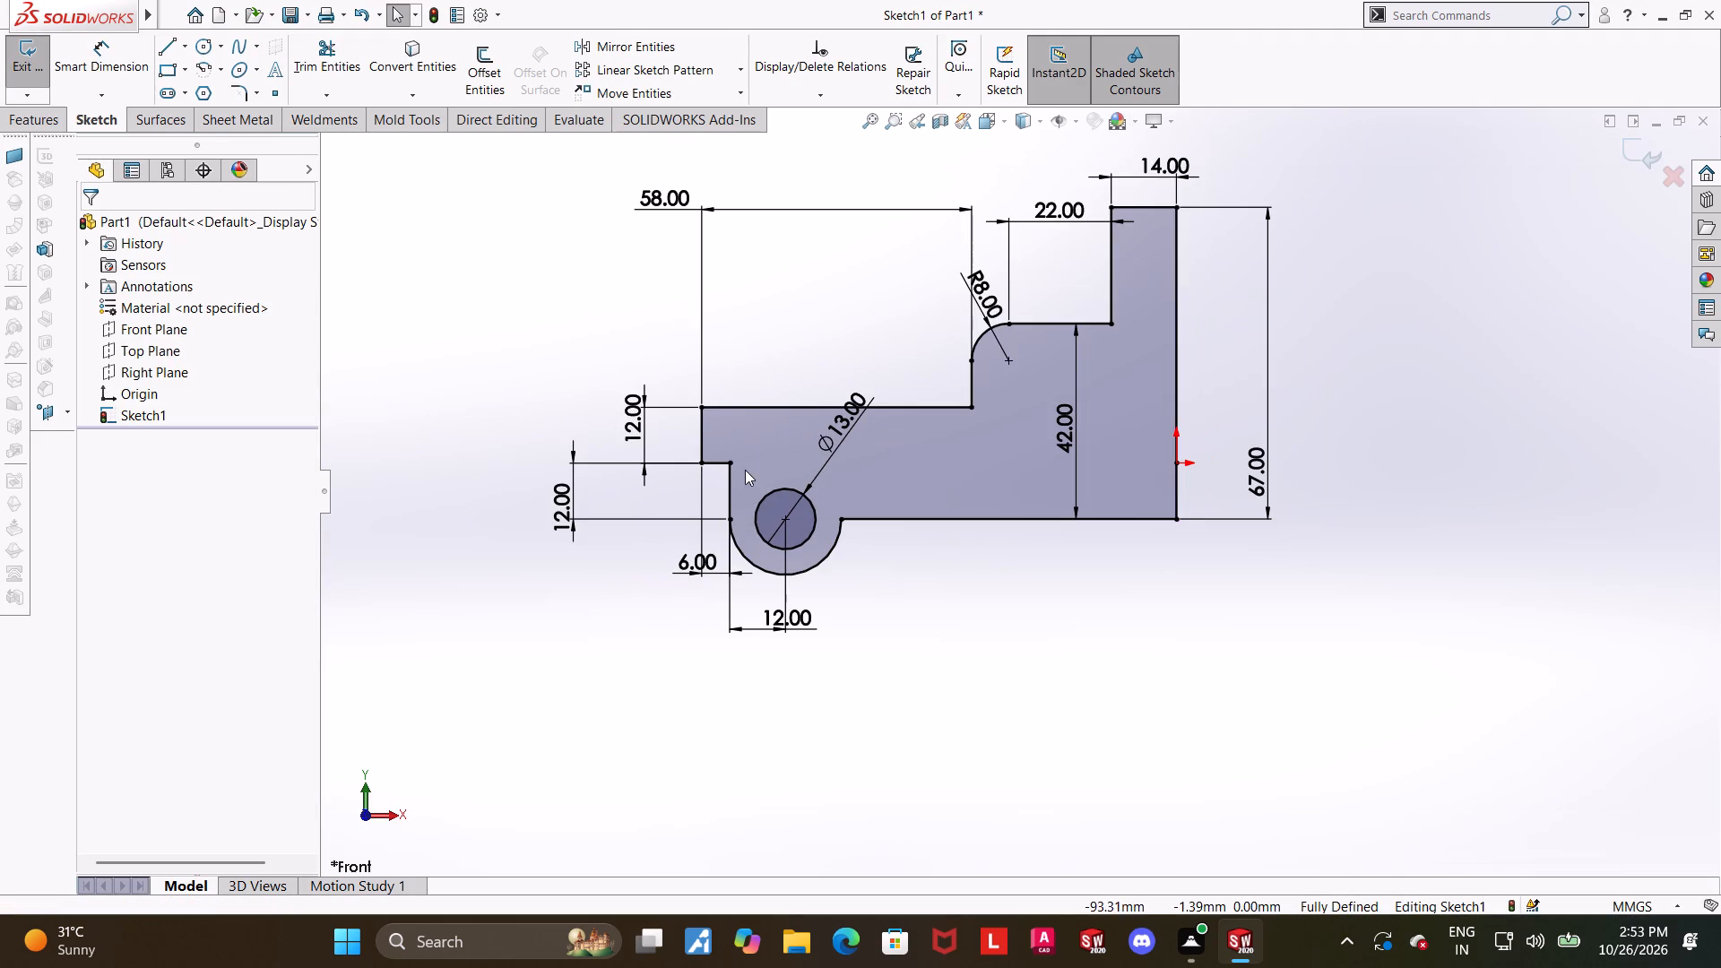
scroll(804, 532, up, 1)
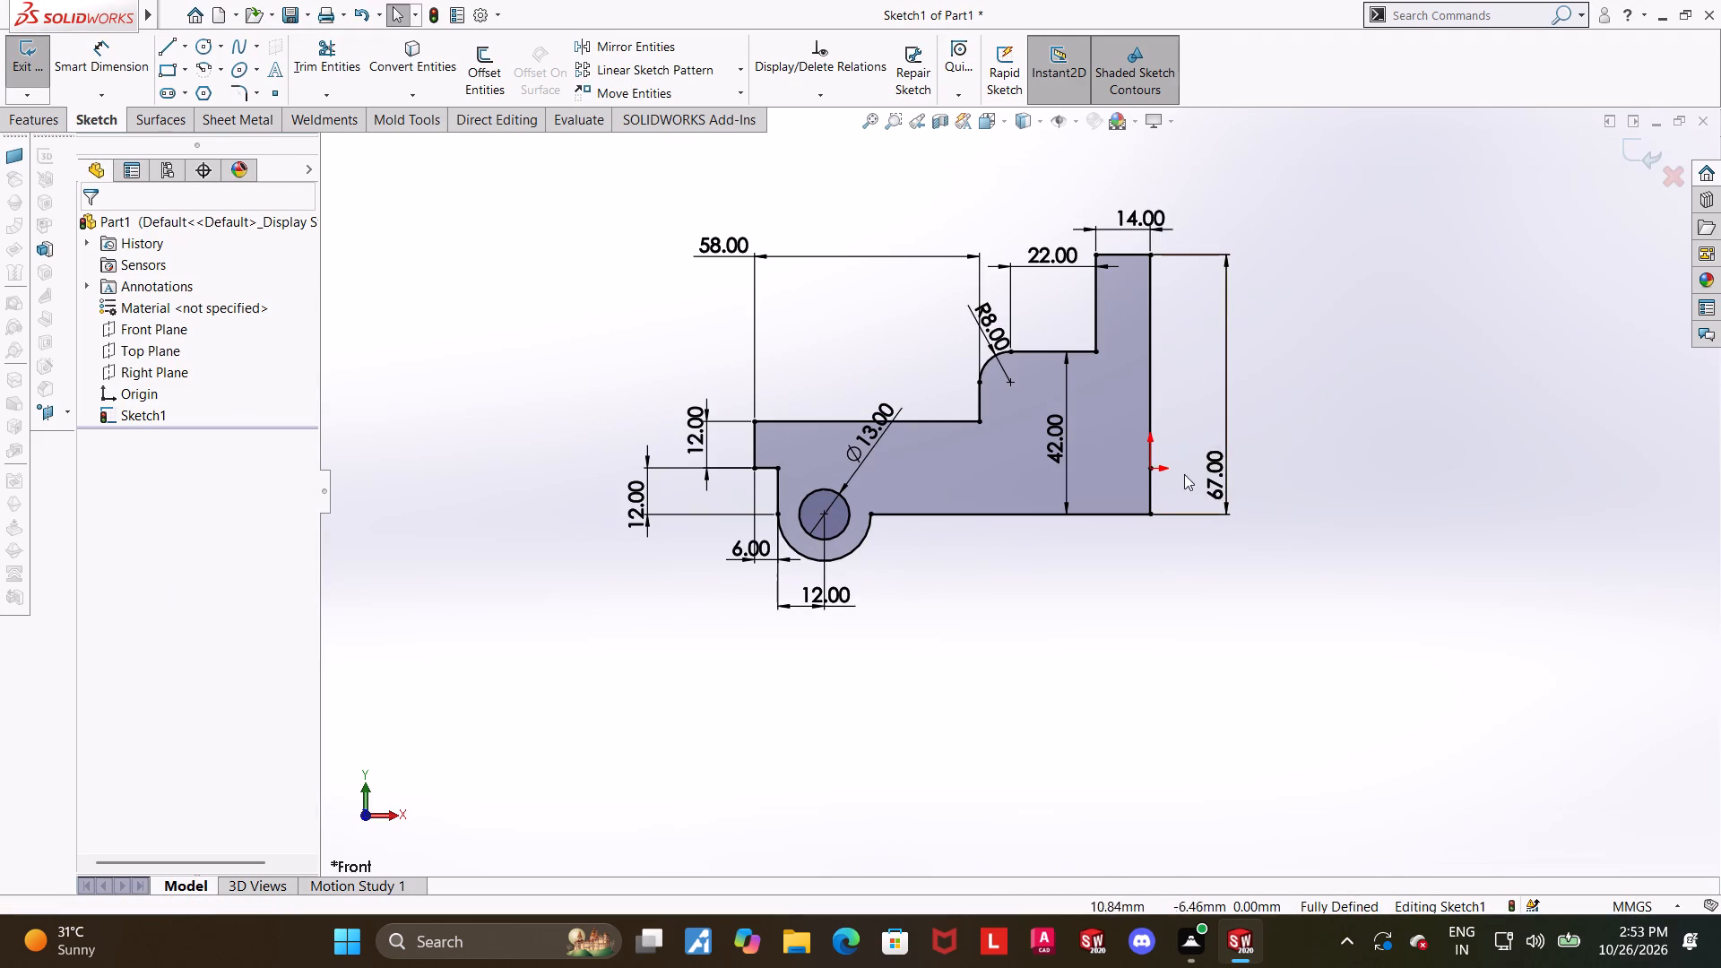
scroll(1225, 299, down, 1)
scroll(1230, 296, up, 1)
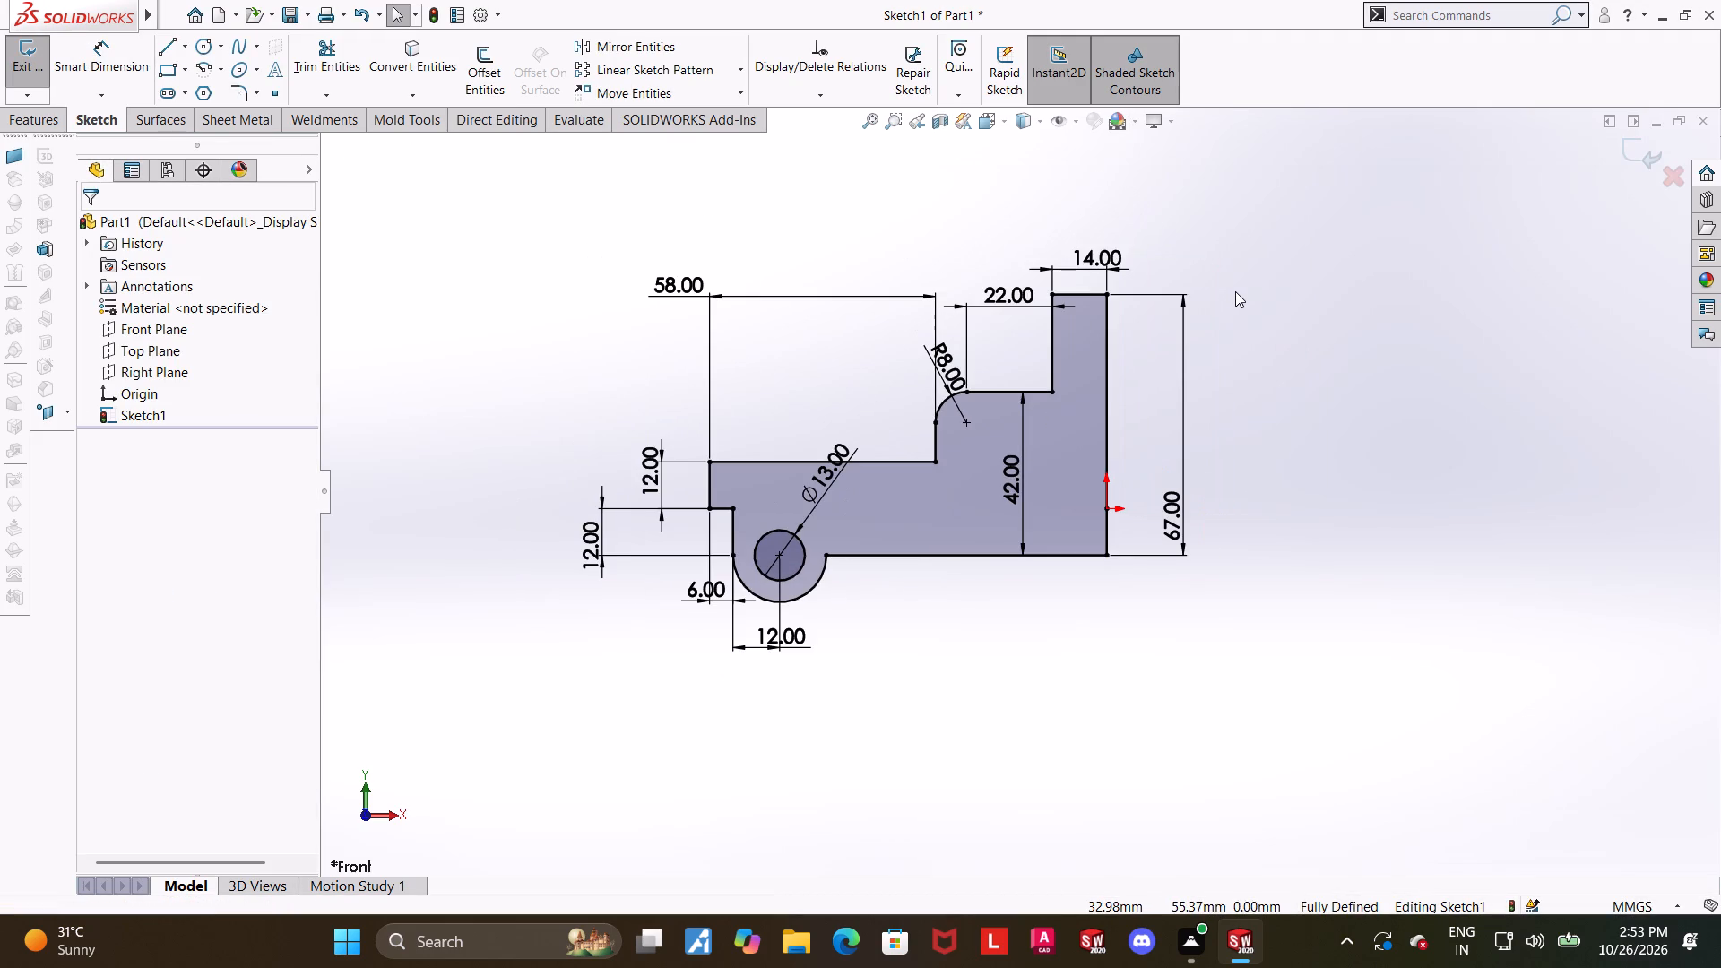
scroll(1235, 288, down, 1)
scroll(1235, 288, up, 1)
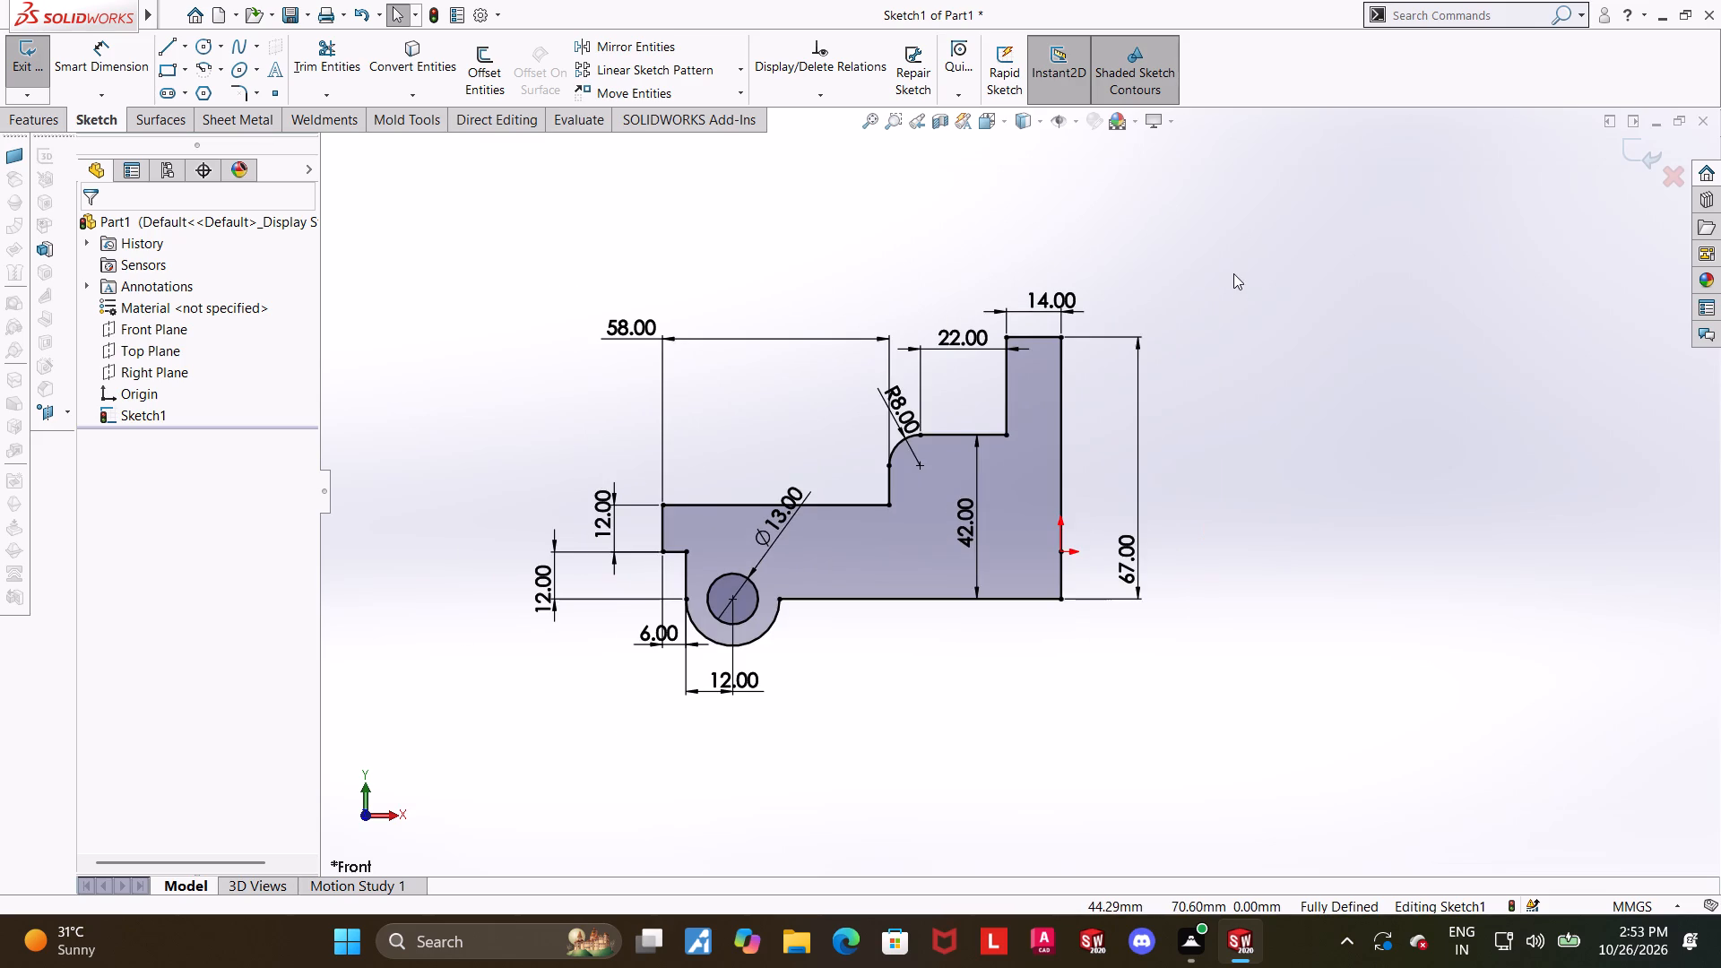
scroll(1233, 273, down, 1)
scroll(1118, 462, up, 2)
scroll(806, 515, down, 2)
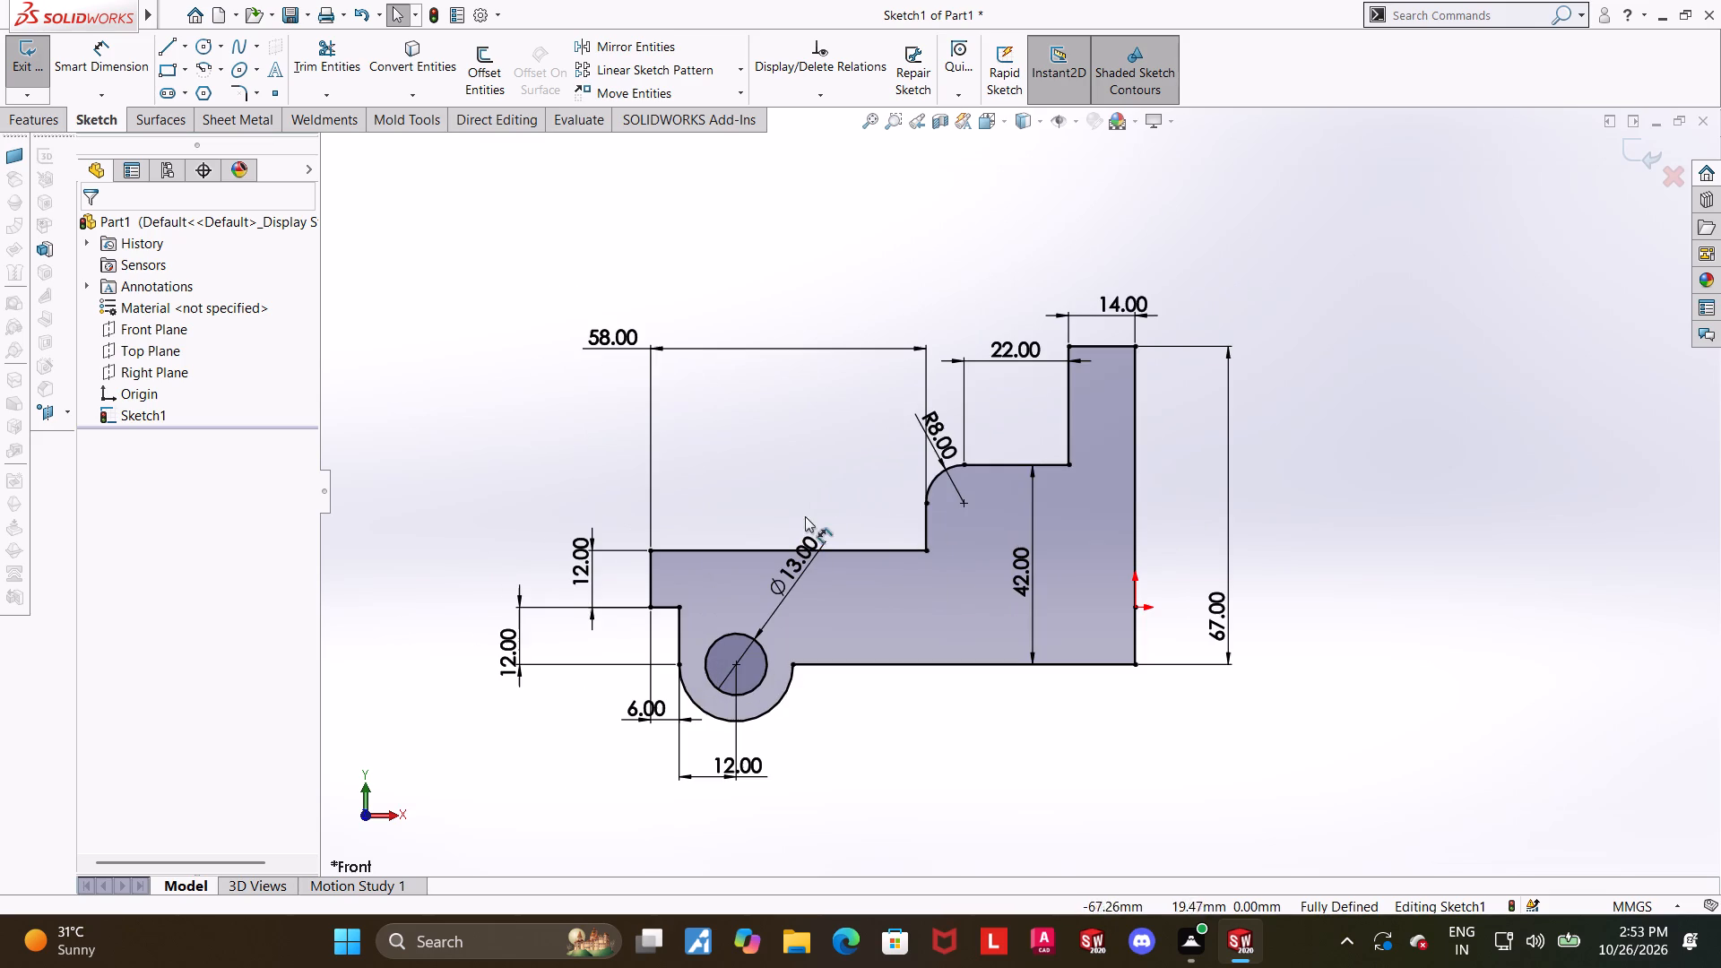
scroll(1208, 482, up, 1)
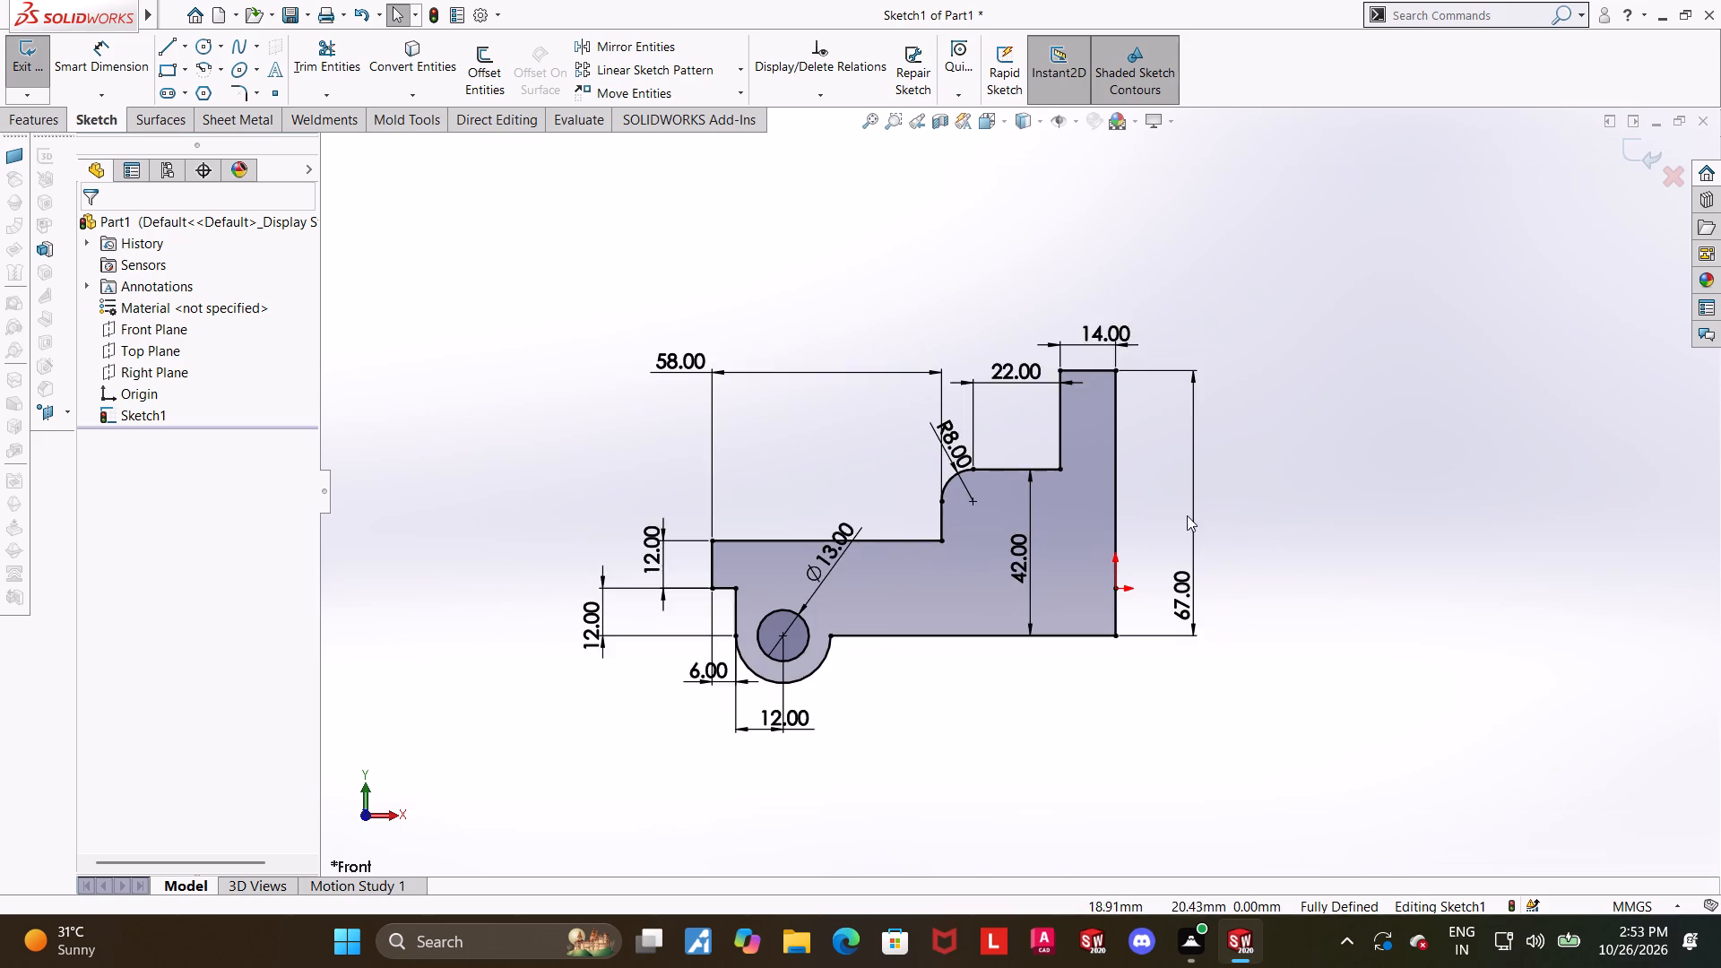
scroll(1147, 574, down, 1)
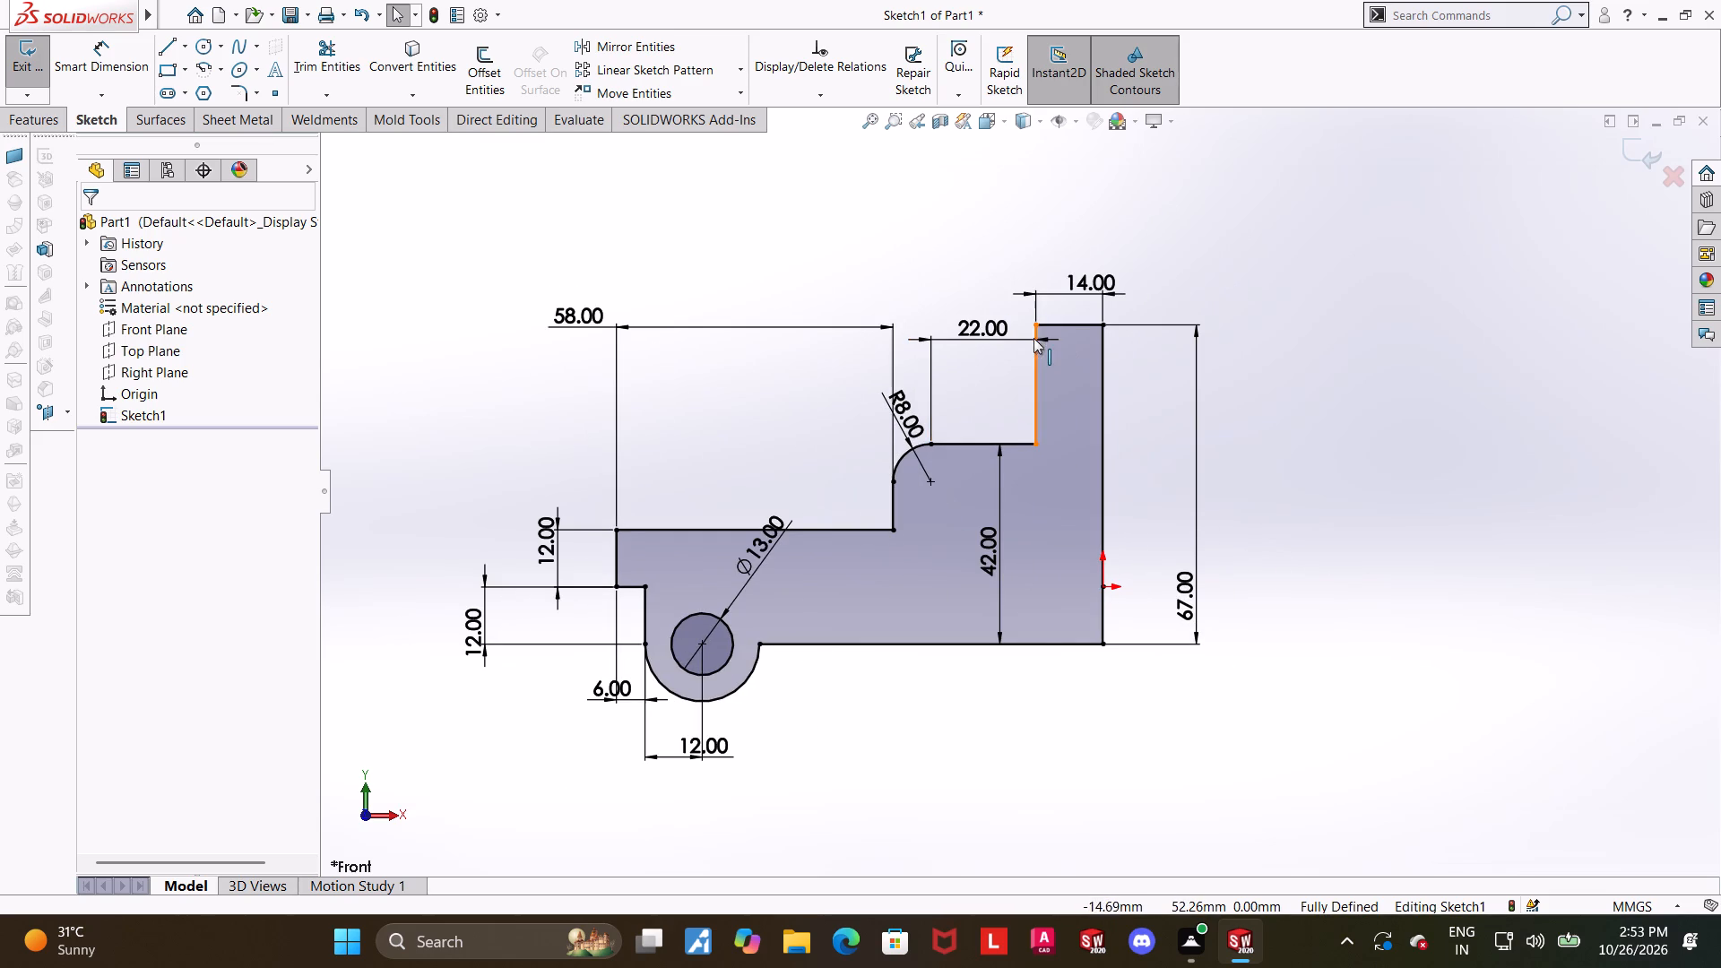
Delete the 22 mm dimension between the rounded corner's arc end and the tall column.
right_click(960, 326)
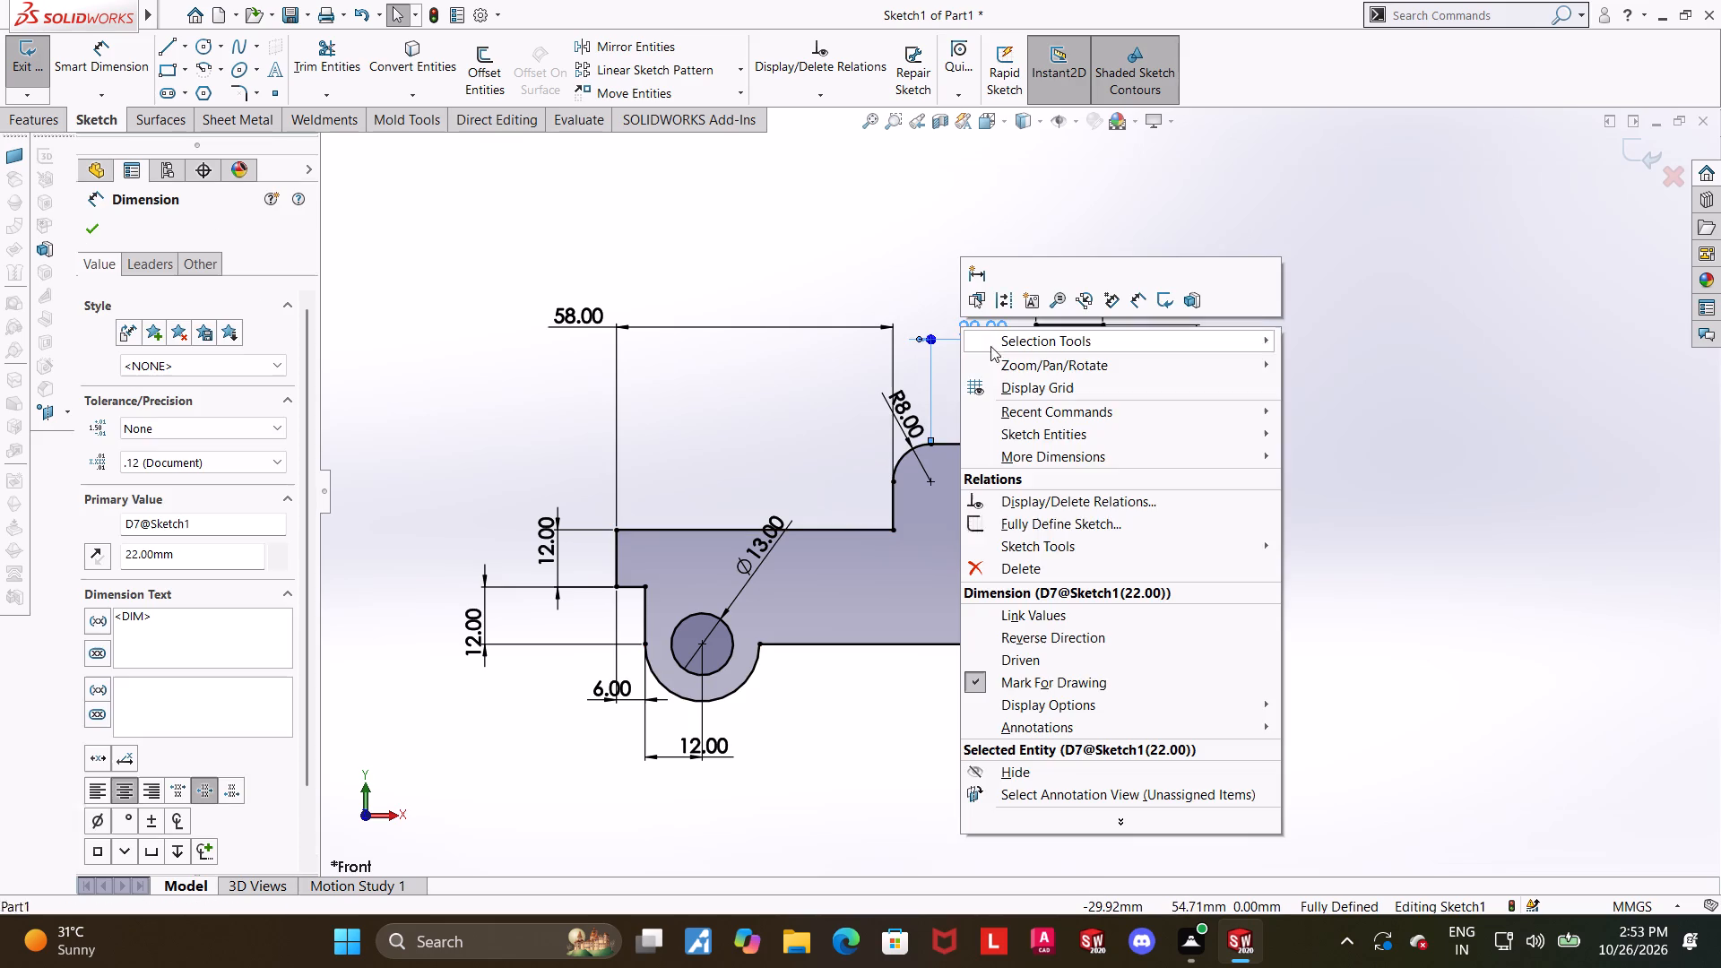
click(1027, 559)
Dimension the horizontal distance between the vertical edge below the rounded corner and the tall column's left edge as 22 mm.
click(72, 60)
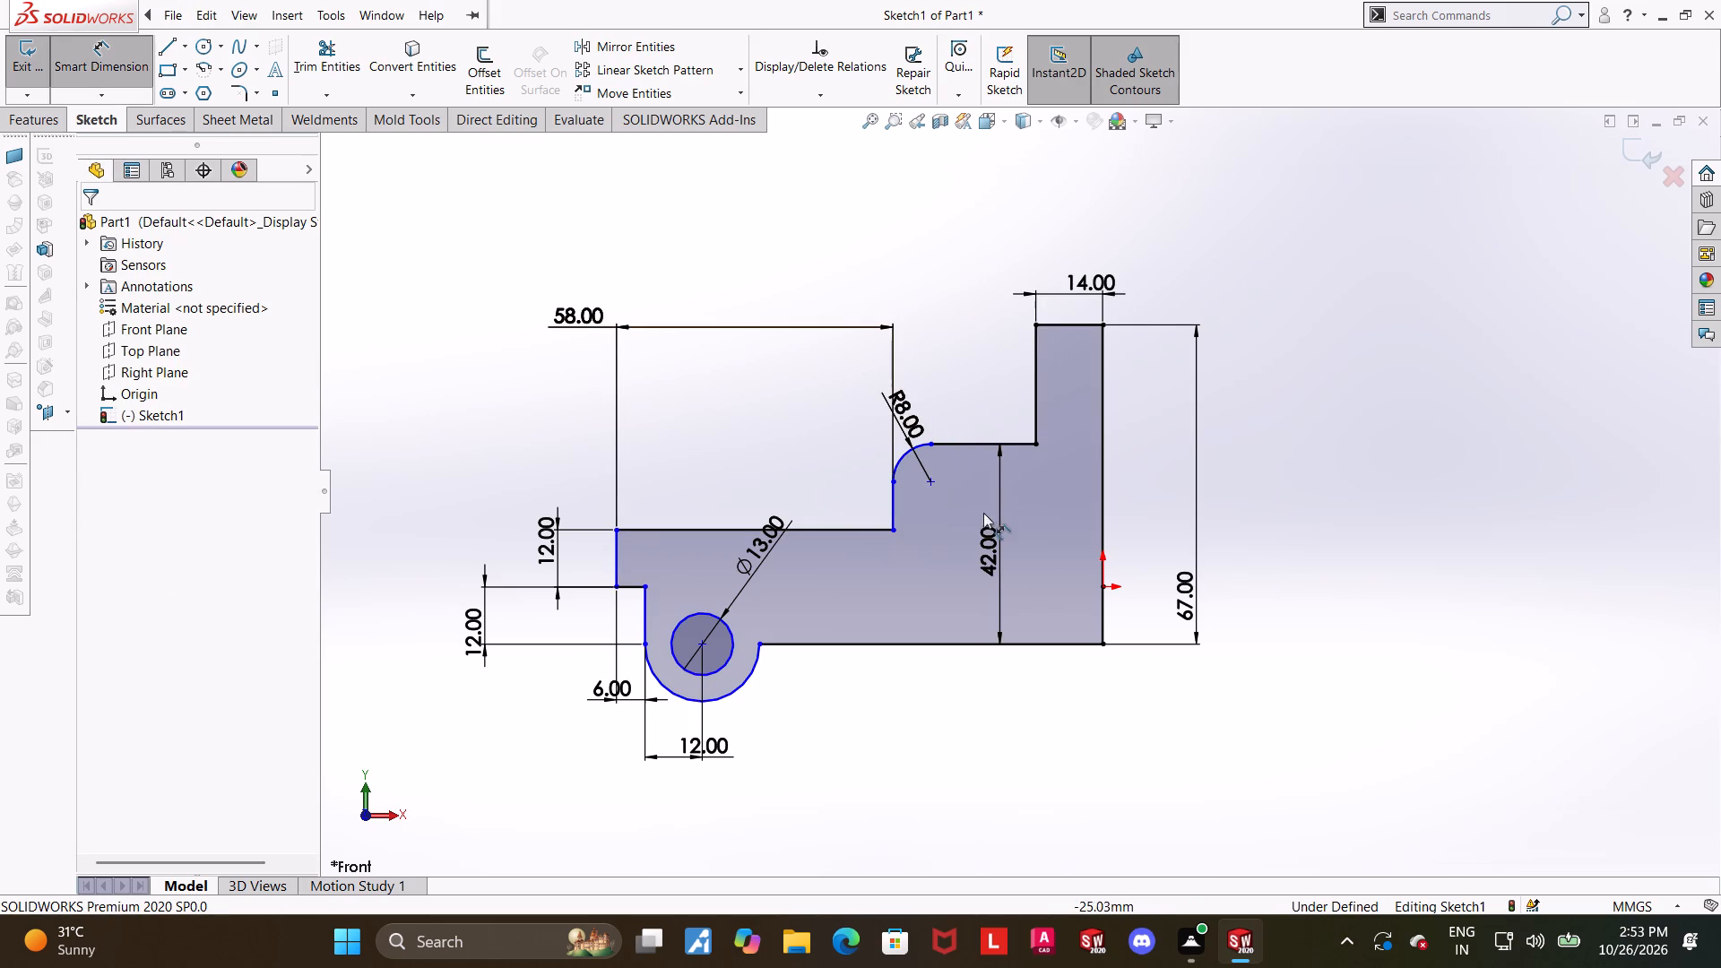
click(895, 512)
click(1031, 366)
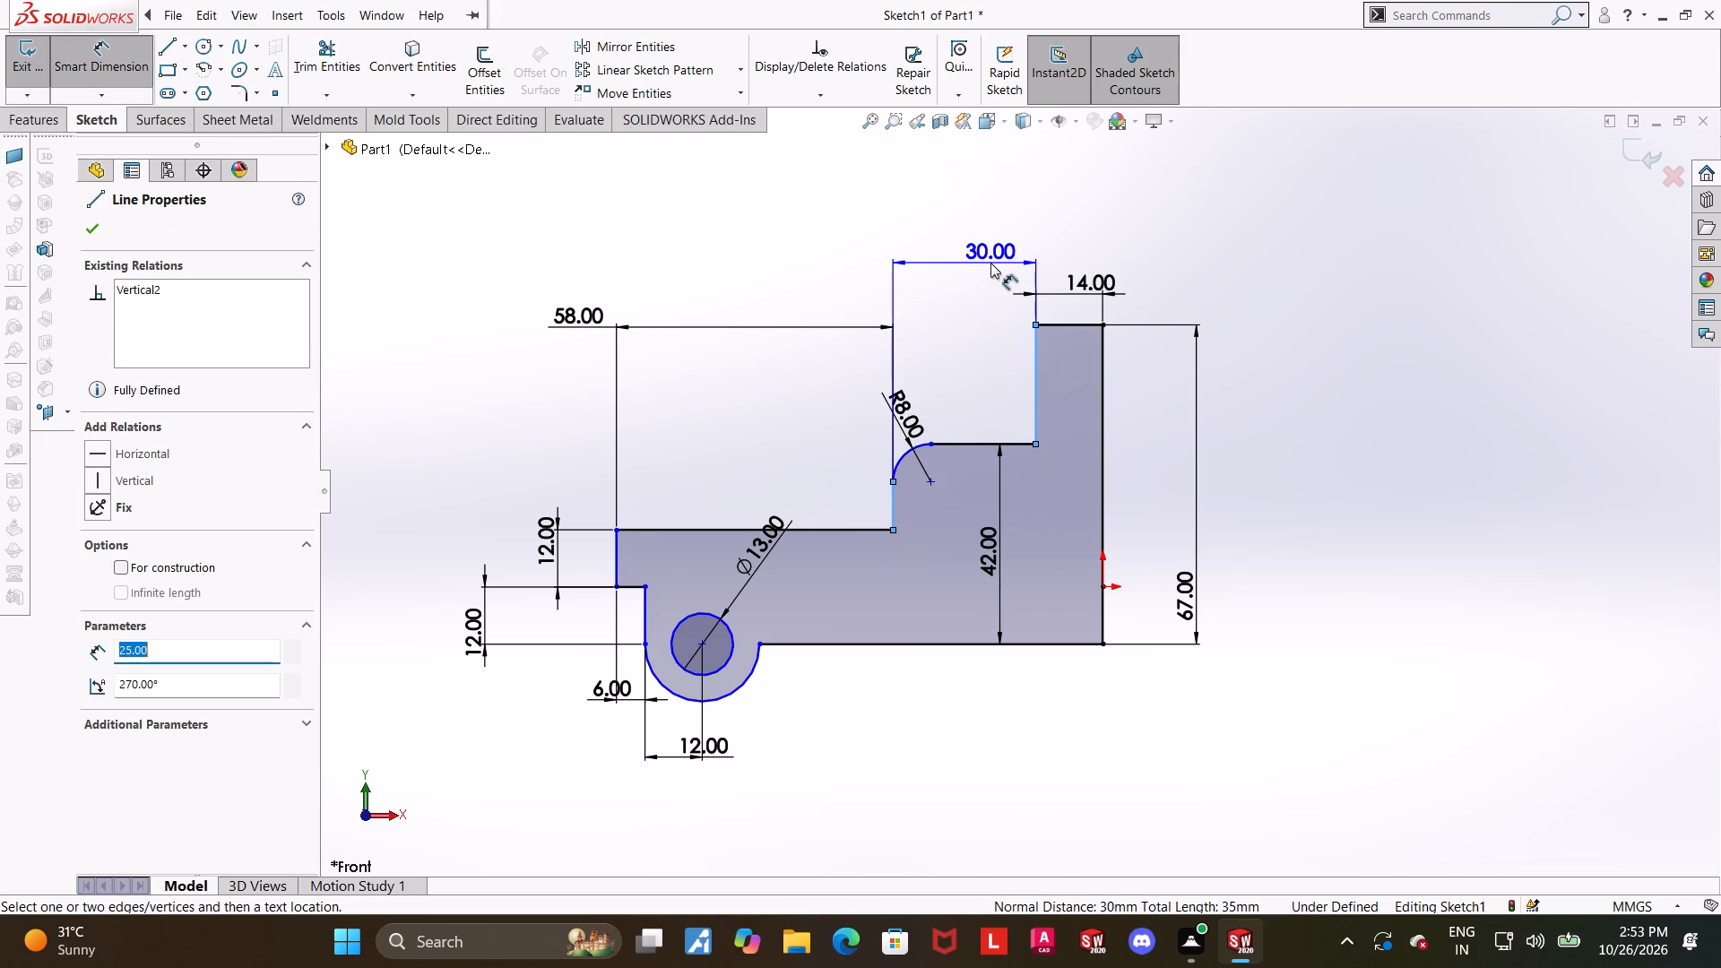
click(990, 263)
text(22)
key(Return)
key(Escape)
key(Escape)
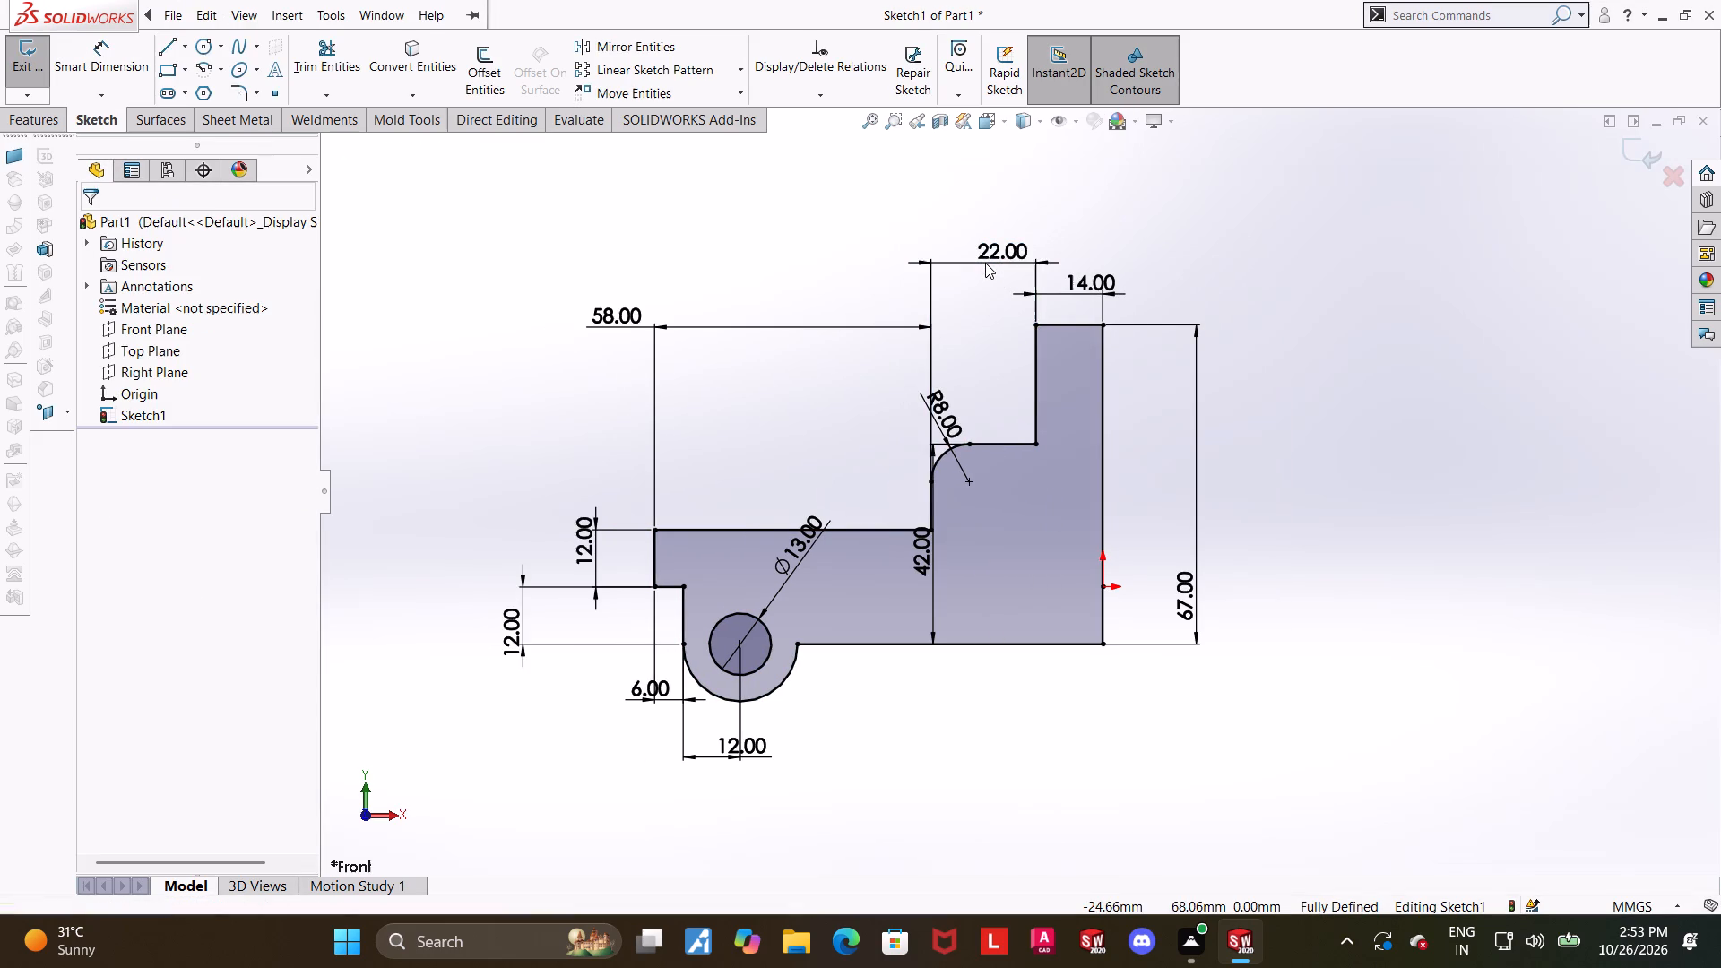
click(1352, 378)
Reposition the 42 mm vertical dimension inside the profile, between the rounded corner and the tall column.
drag(927, 556, 990, 556)
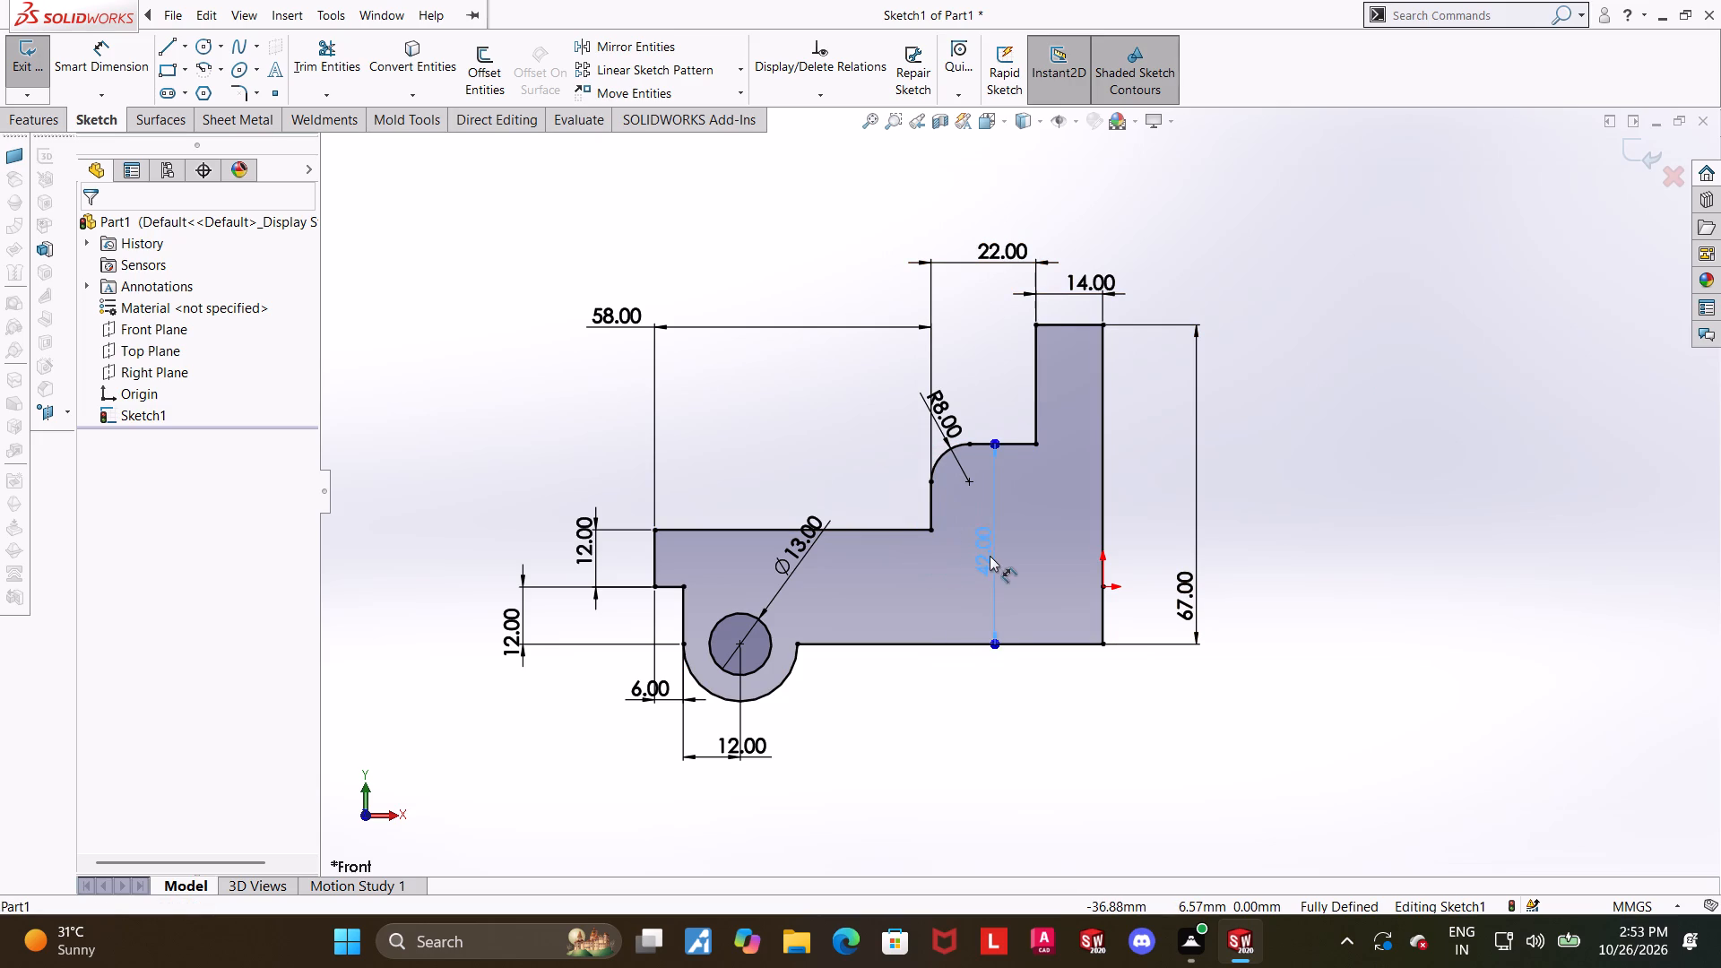
drag(990, 556, 1008, 561)
key(Escape)
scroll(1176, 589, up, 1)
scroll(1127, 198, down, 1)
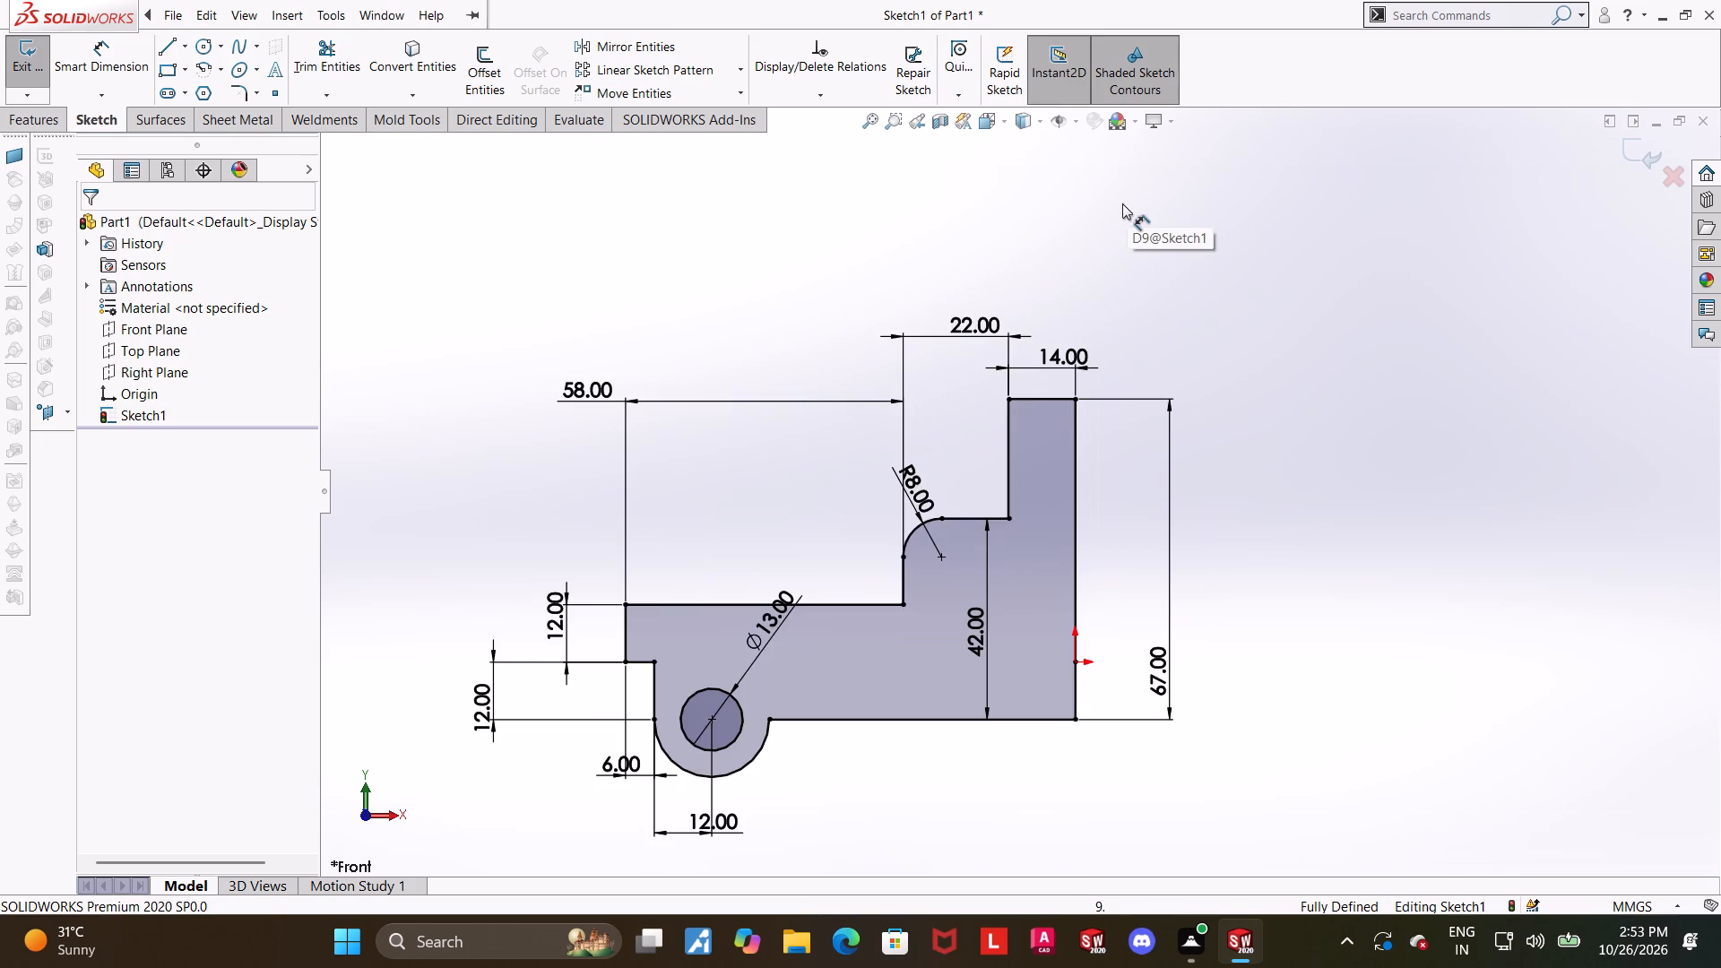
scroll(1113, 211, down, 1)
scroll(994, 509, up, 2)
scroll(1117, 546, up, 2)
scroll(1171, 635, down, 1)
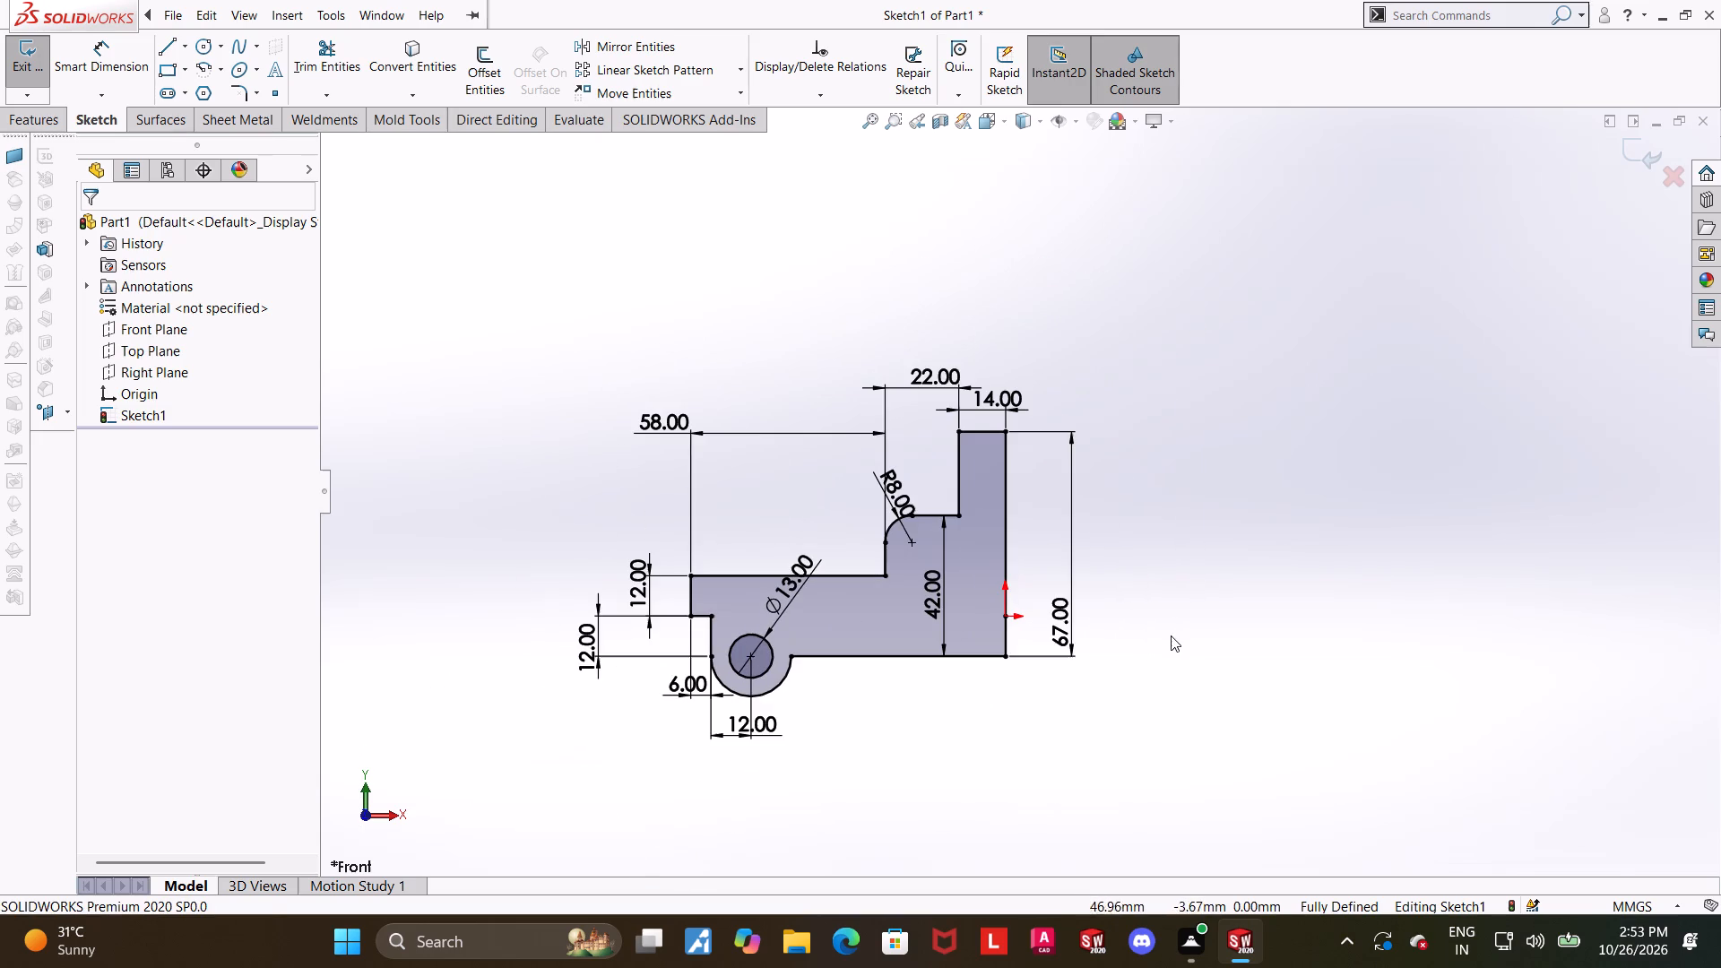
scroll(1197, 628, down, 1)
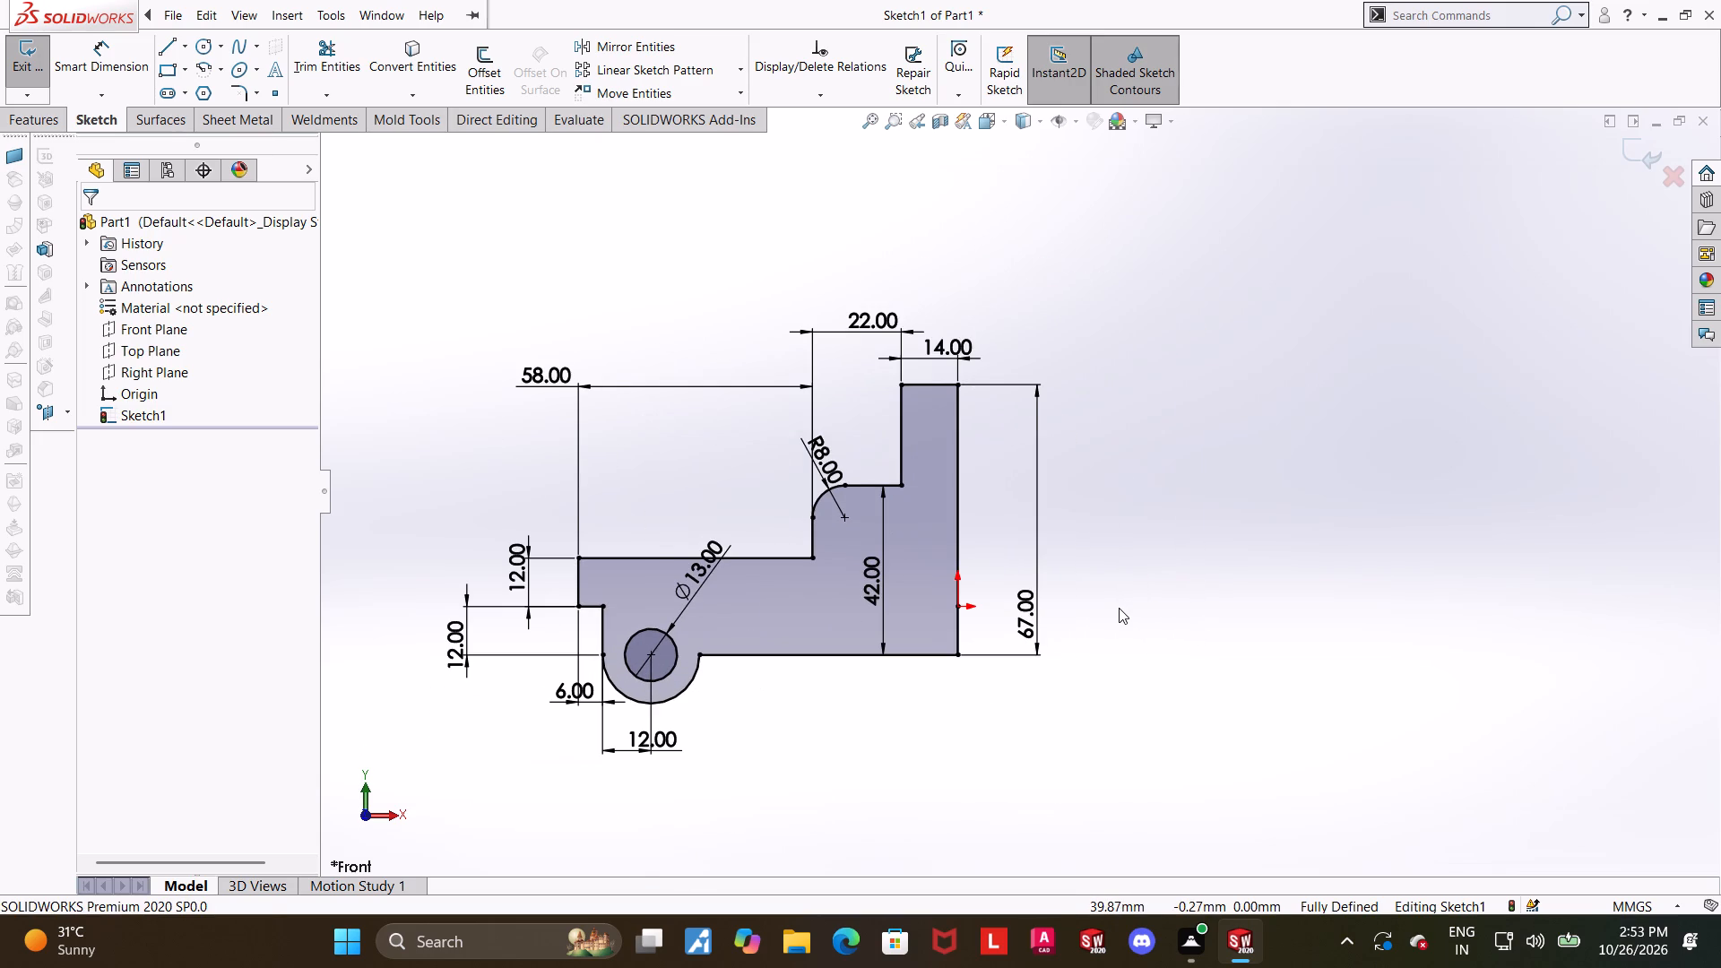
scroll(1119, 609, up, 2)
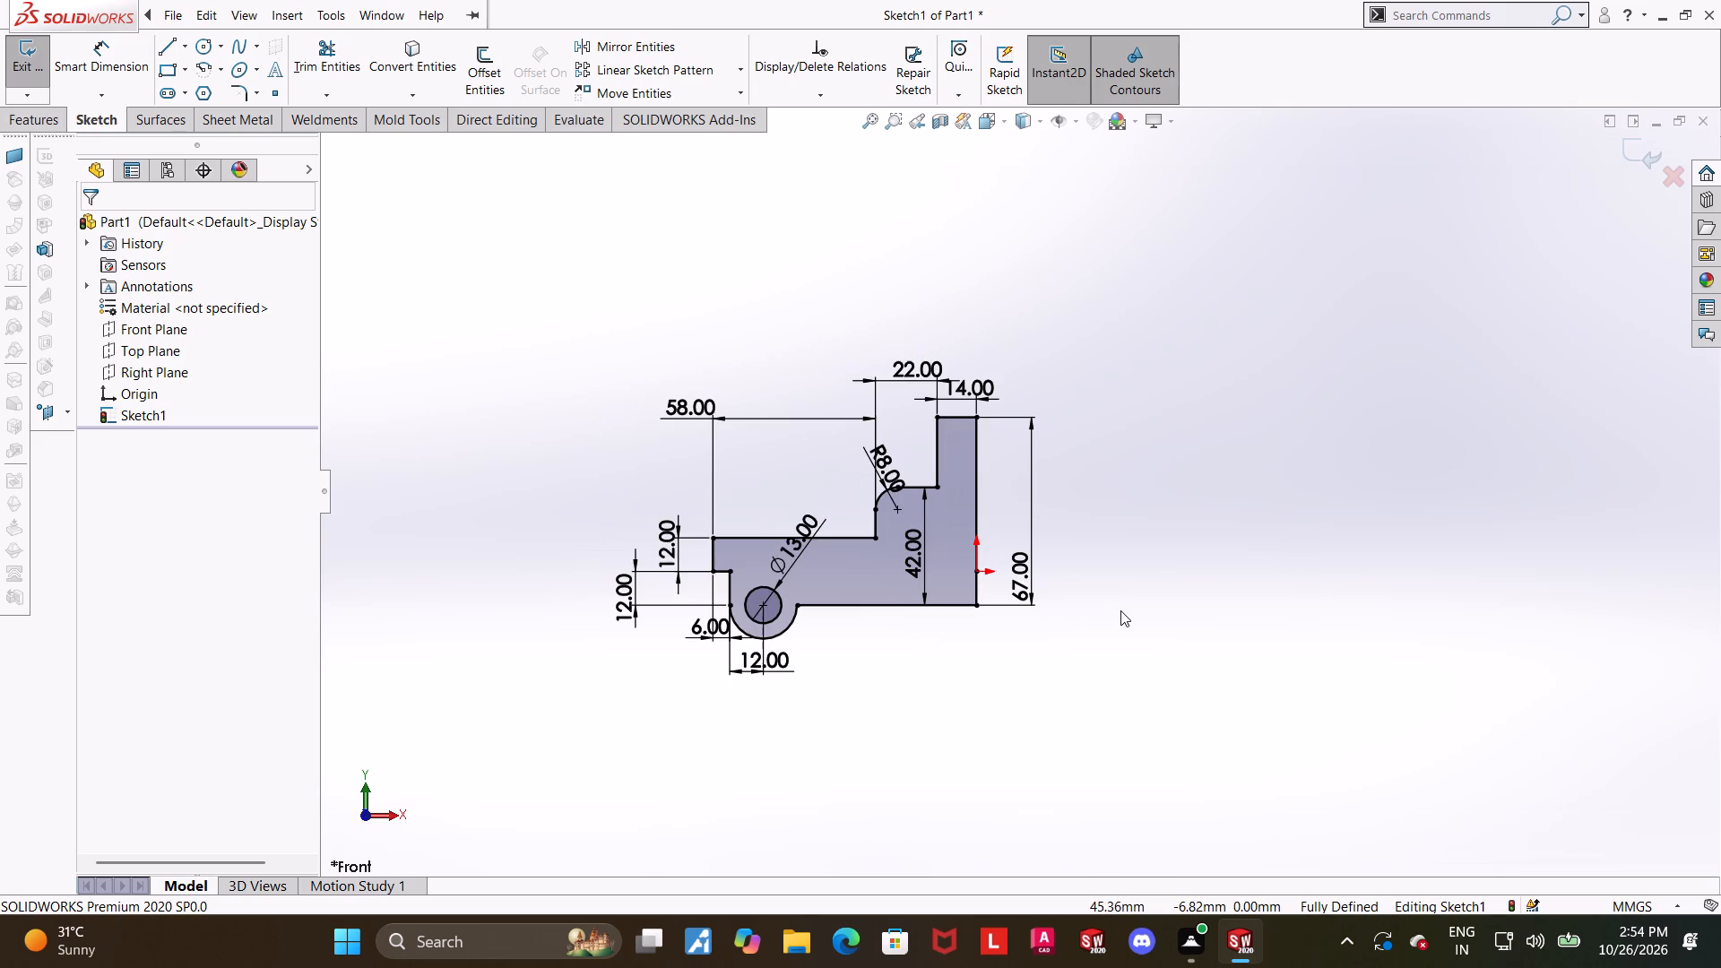
Dimension the profile's overall horizontal width from its short left end edge to the tall column's right edge, below the profile.
scroll(1120, 610, down, 1)
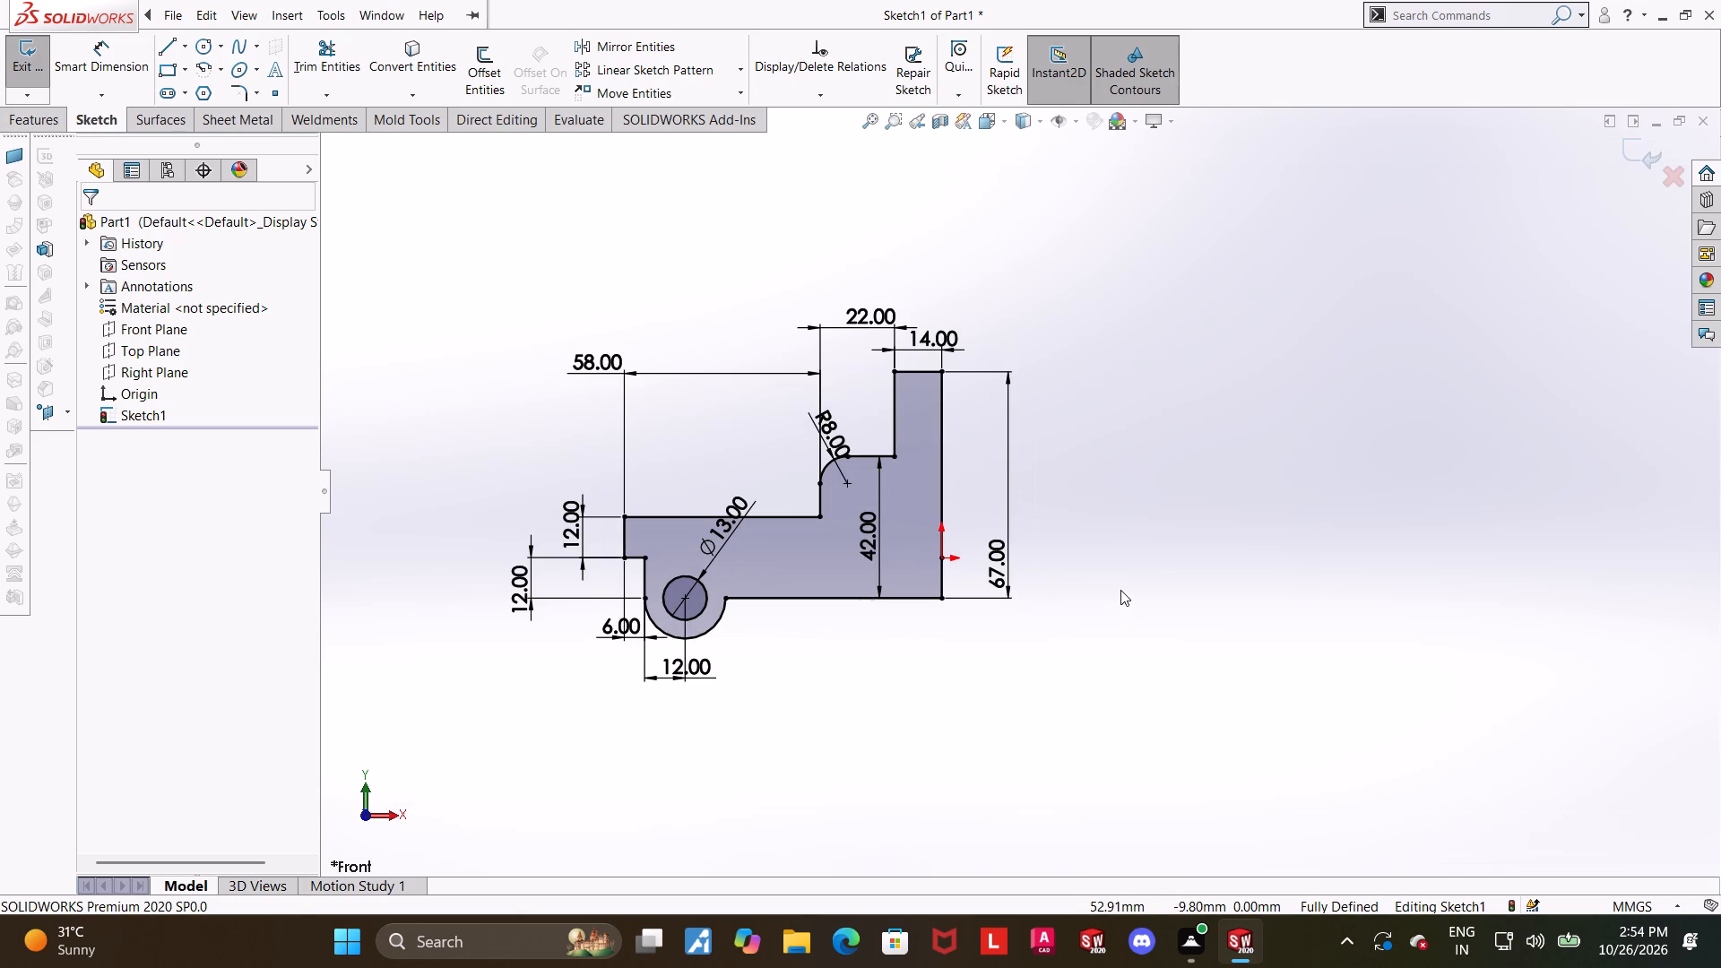
scroll(916, 694, down, 2)
key(Escape)
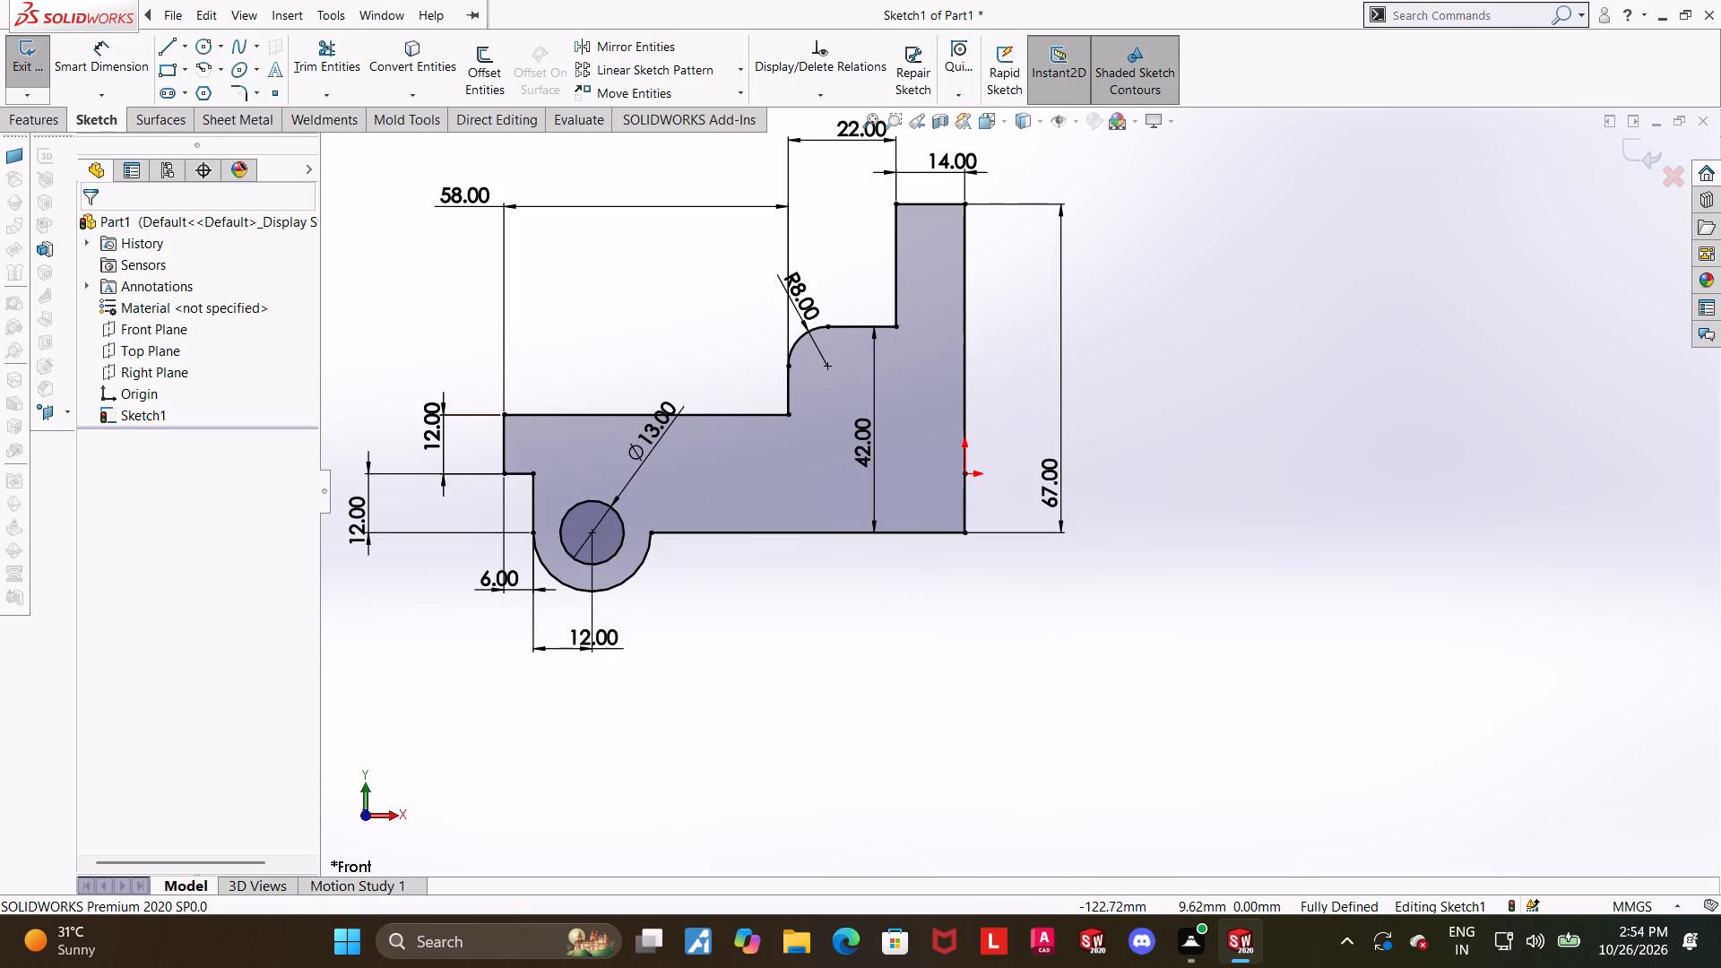
click(92, 62)
click(505, 439)
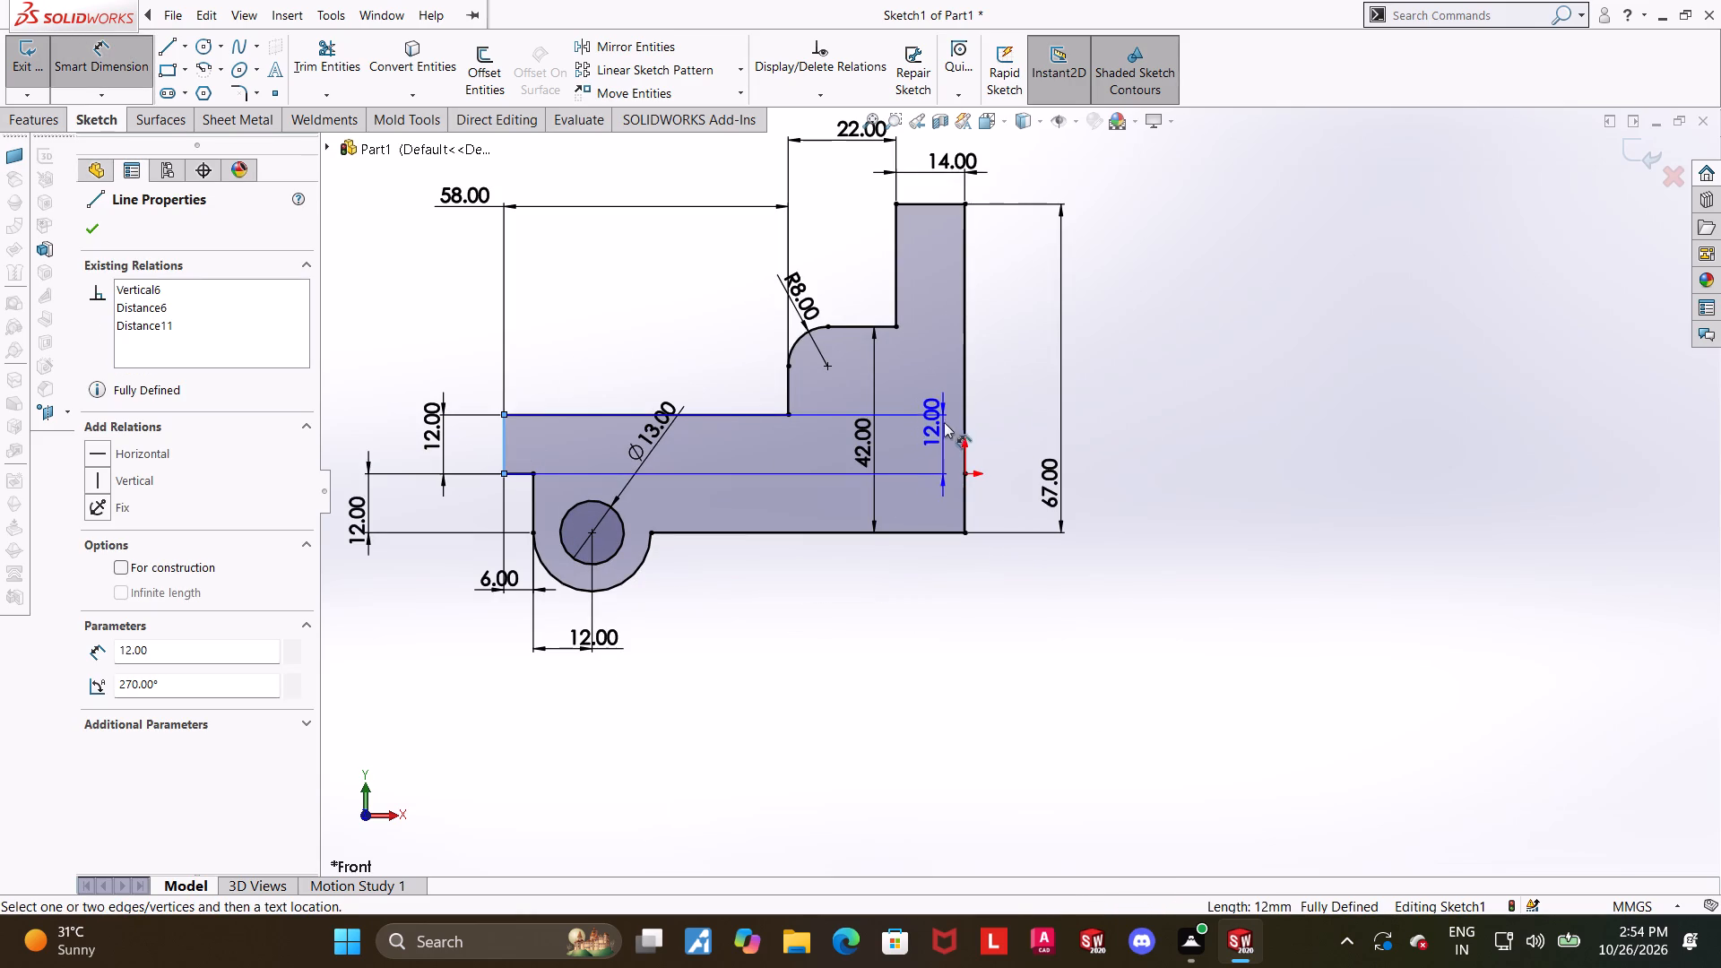
click(963, 412)
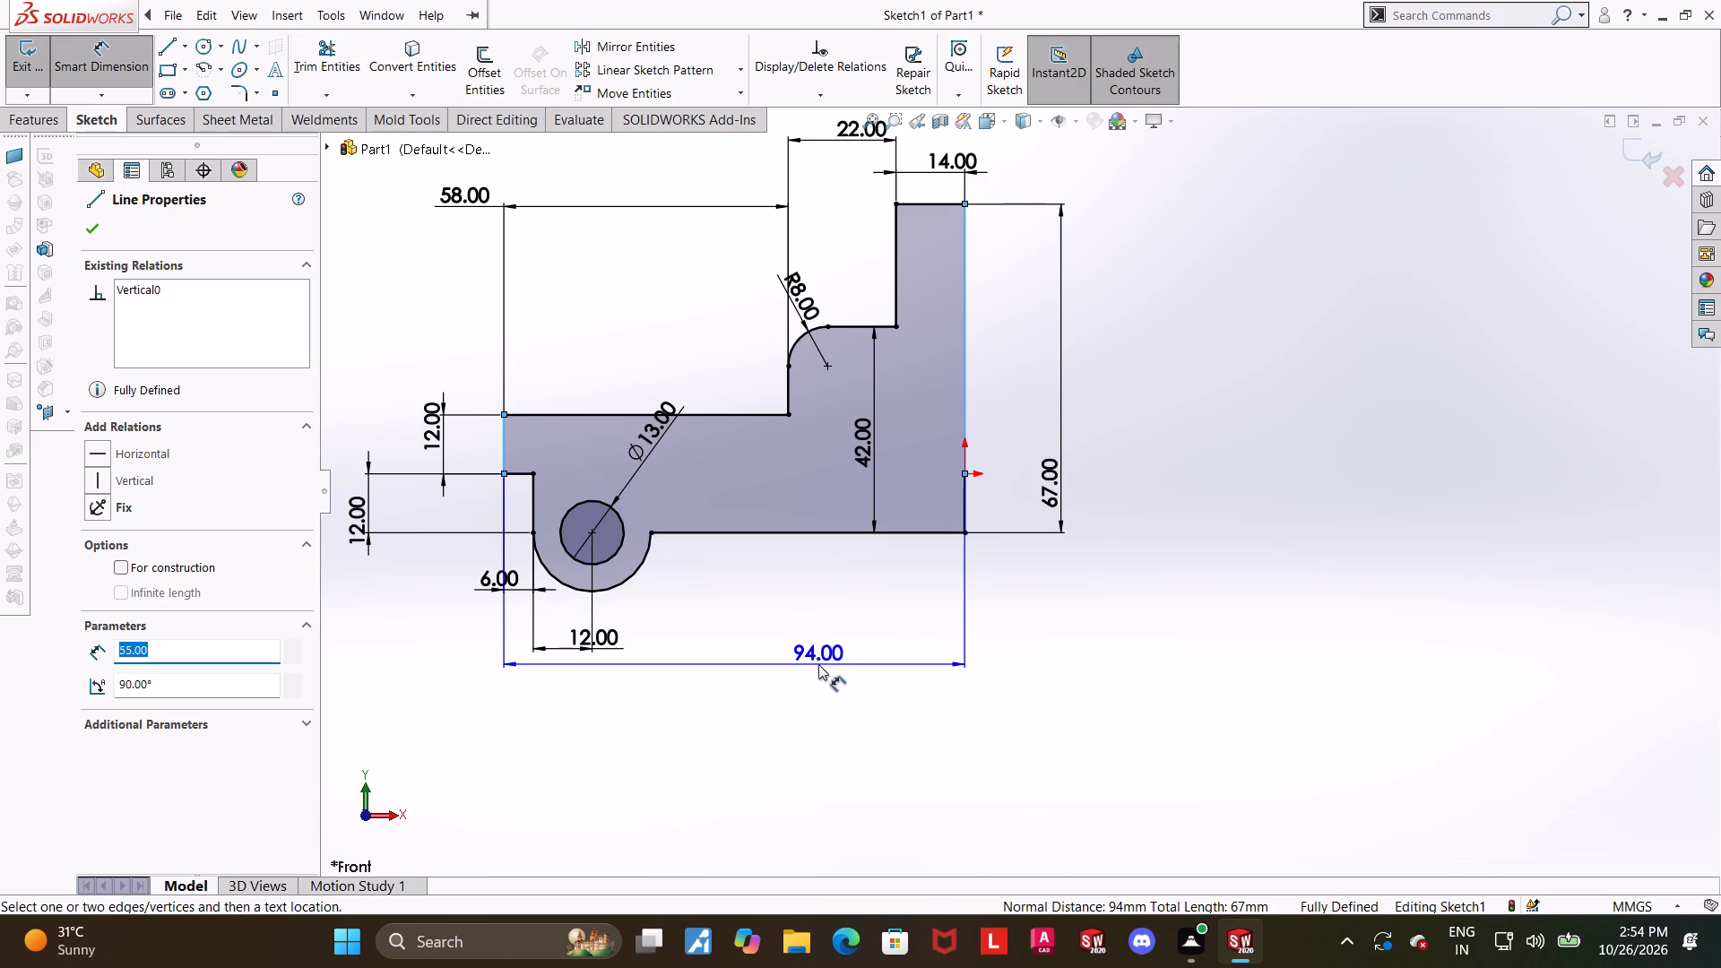
scroll(804, 659, up, 1)
scroll(804, 659, down, 1)
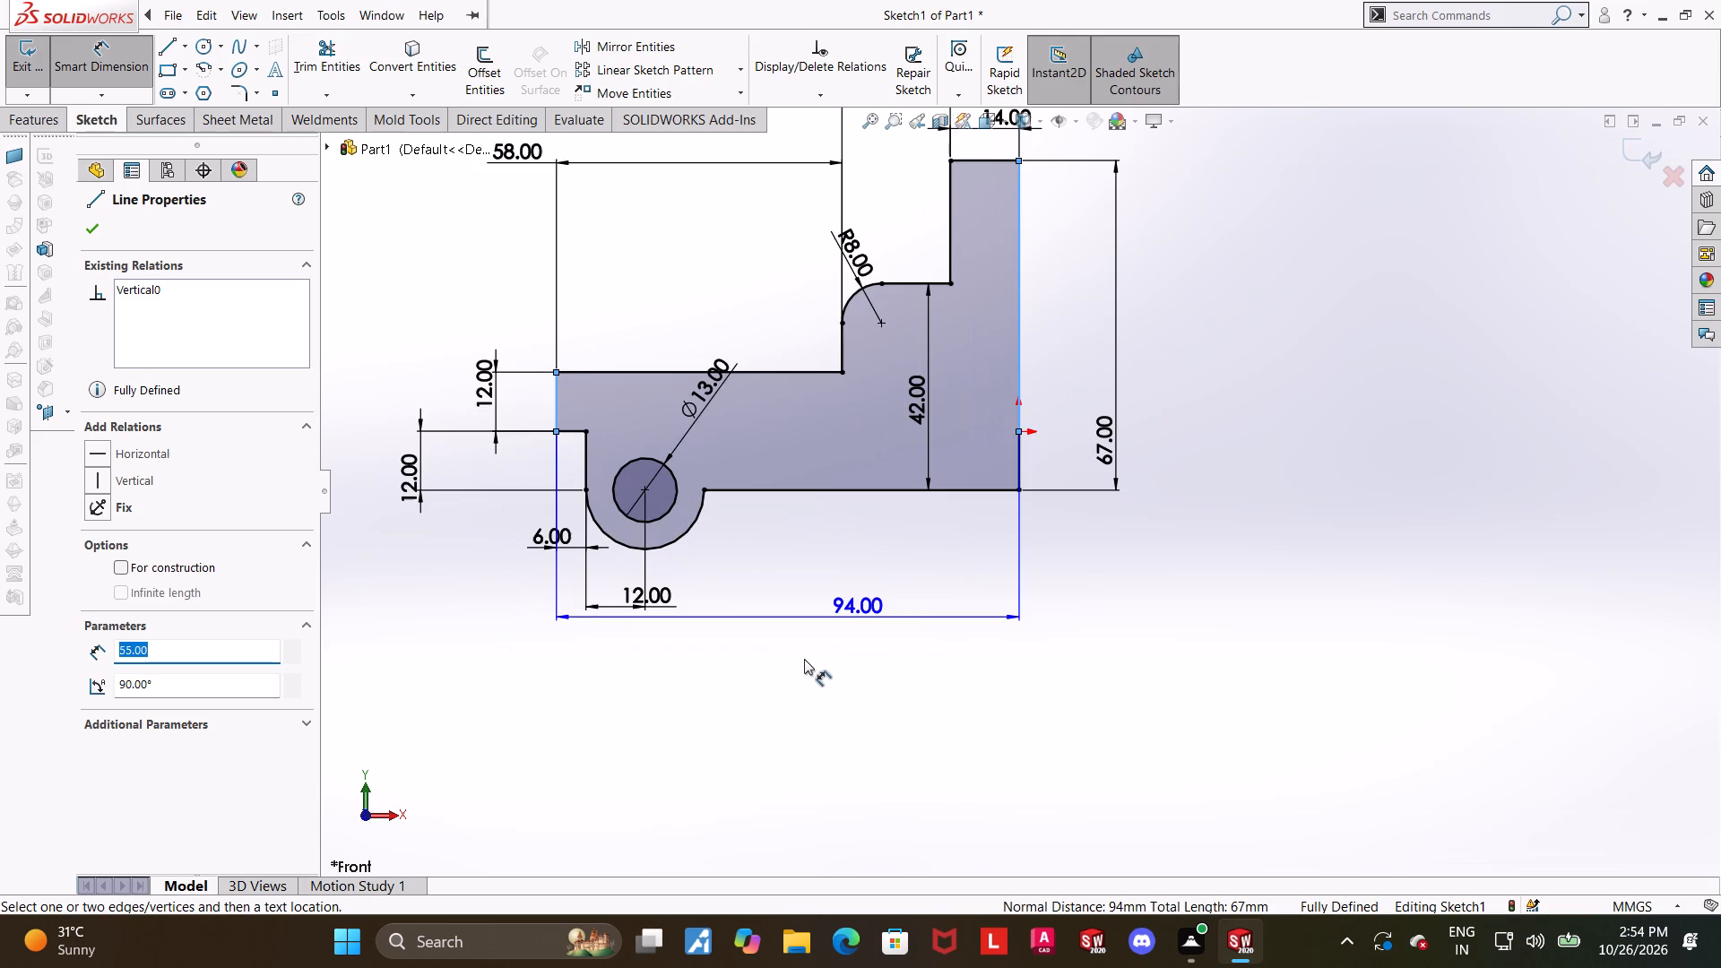
scroll(804, 659, down, 1)
scroll(804, 659, up, 2)
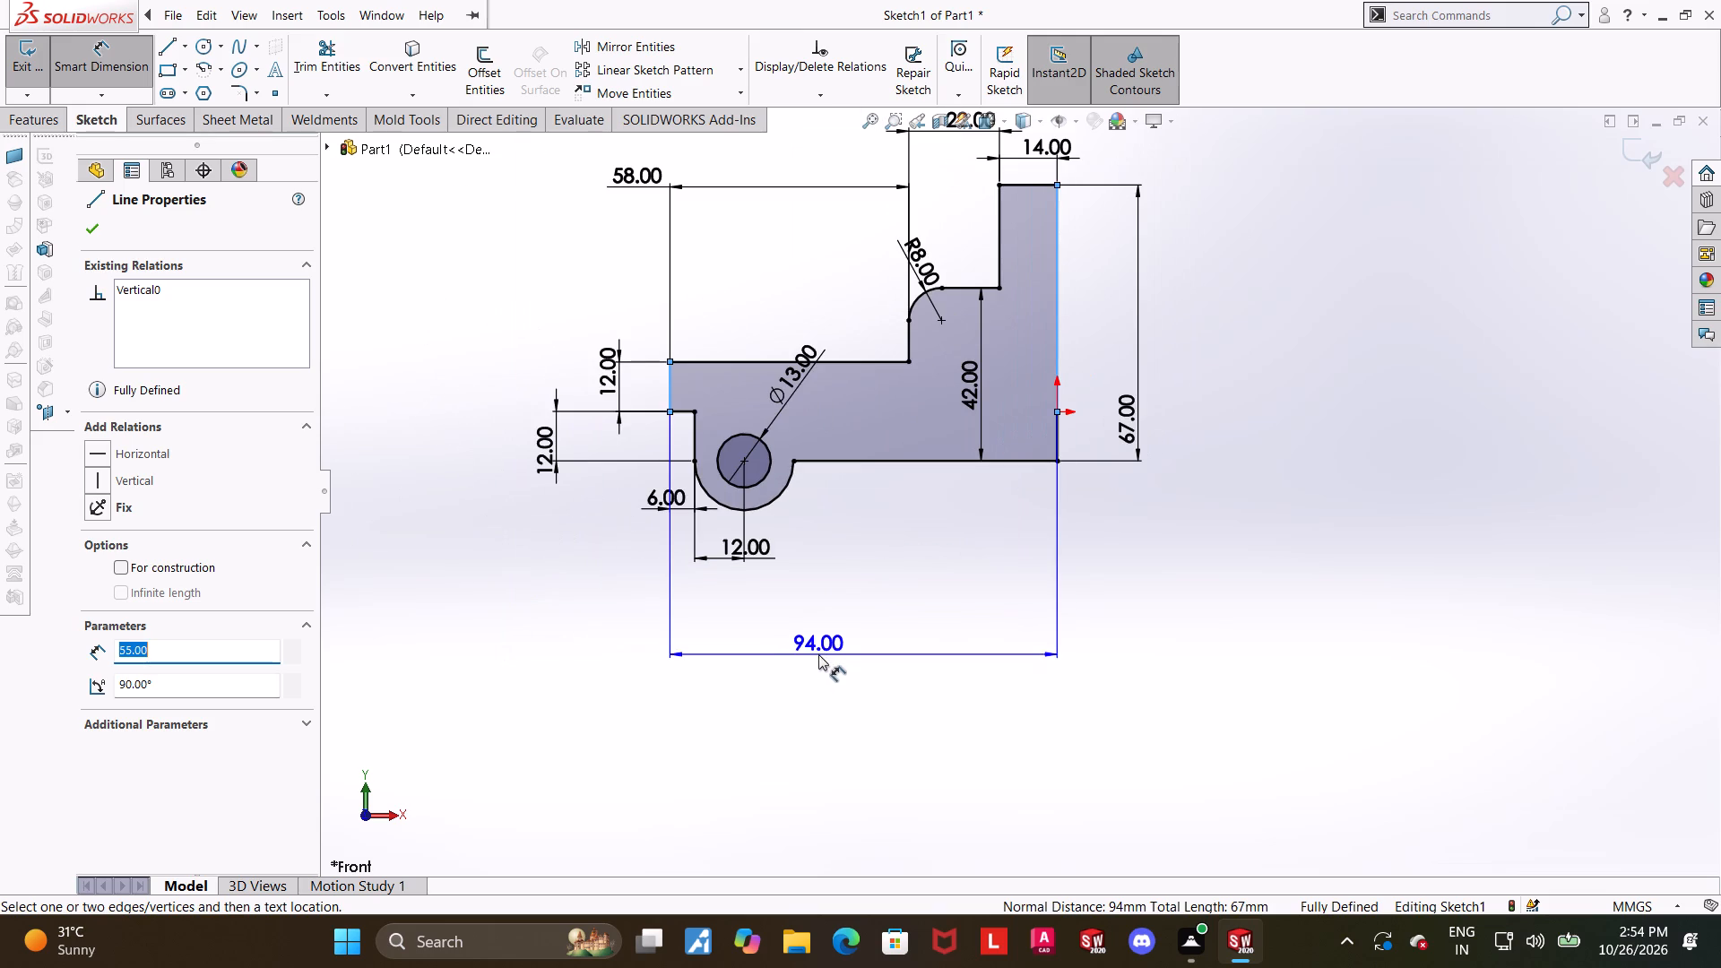
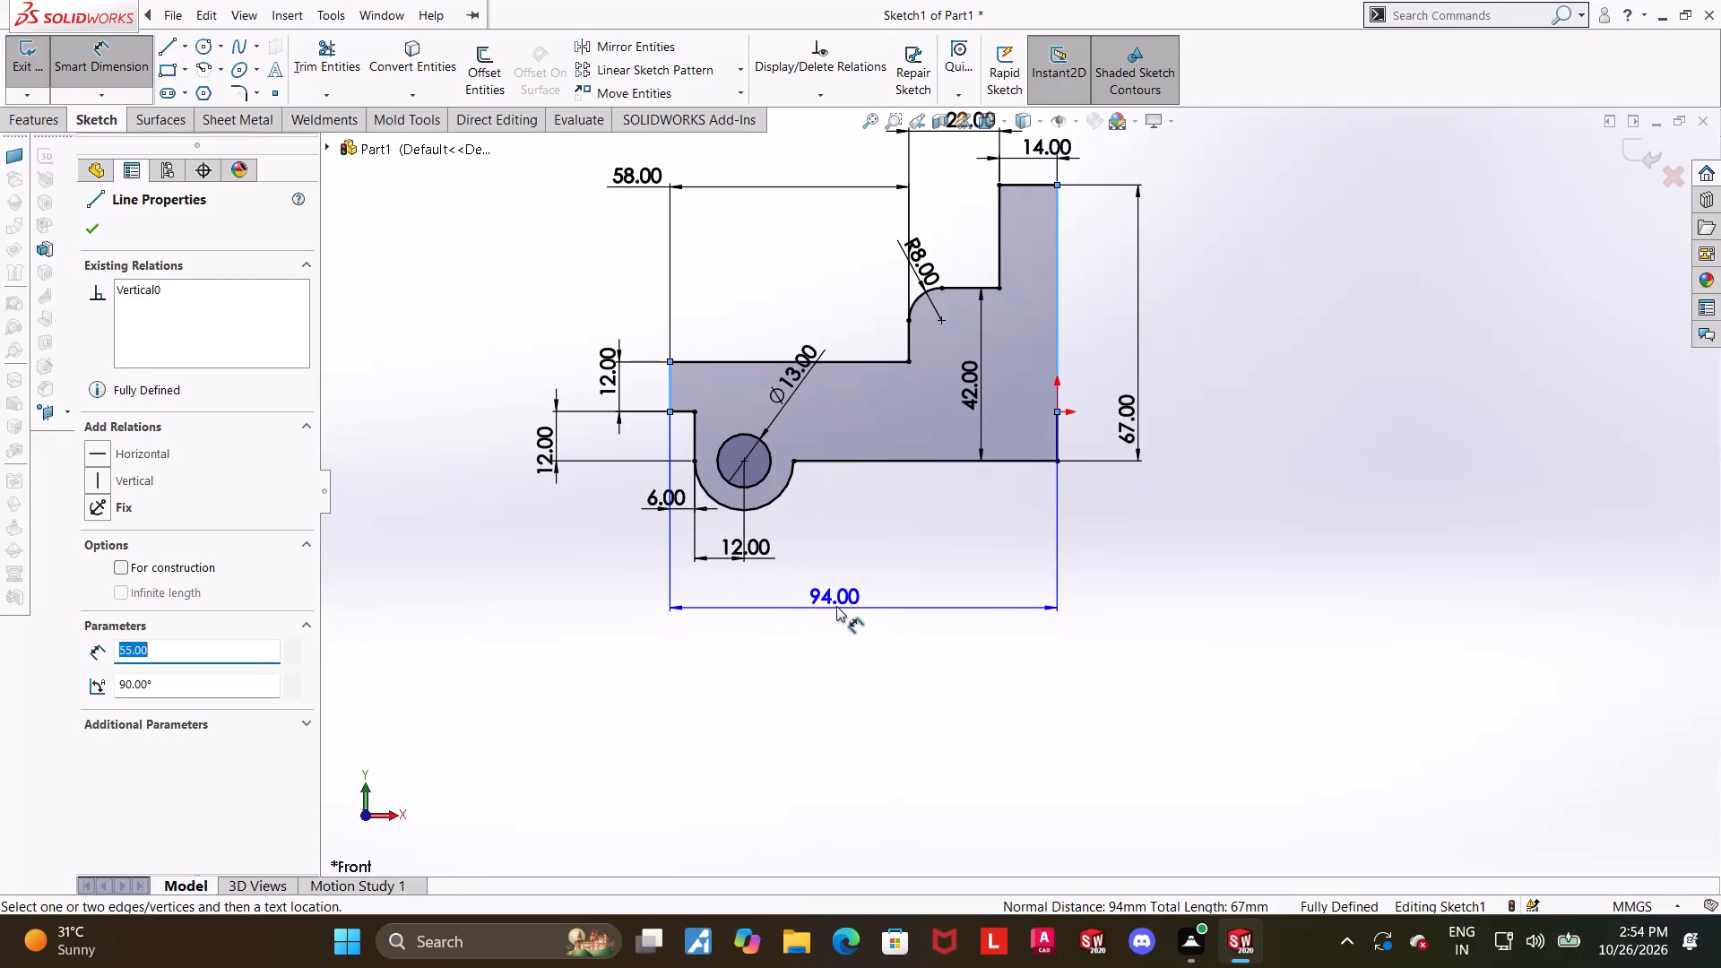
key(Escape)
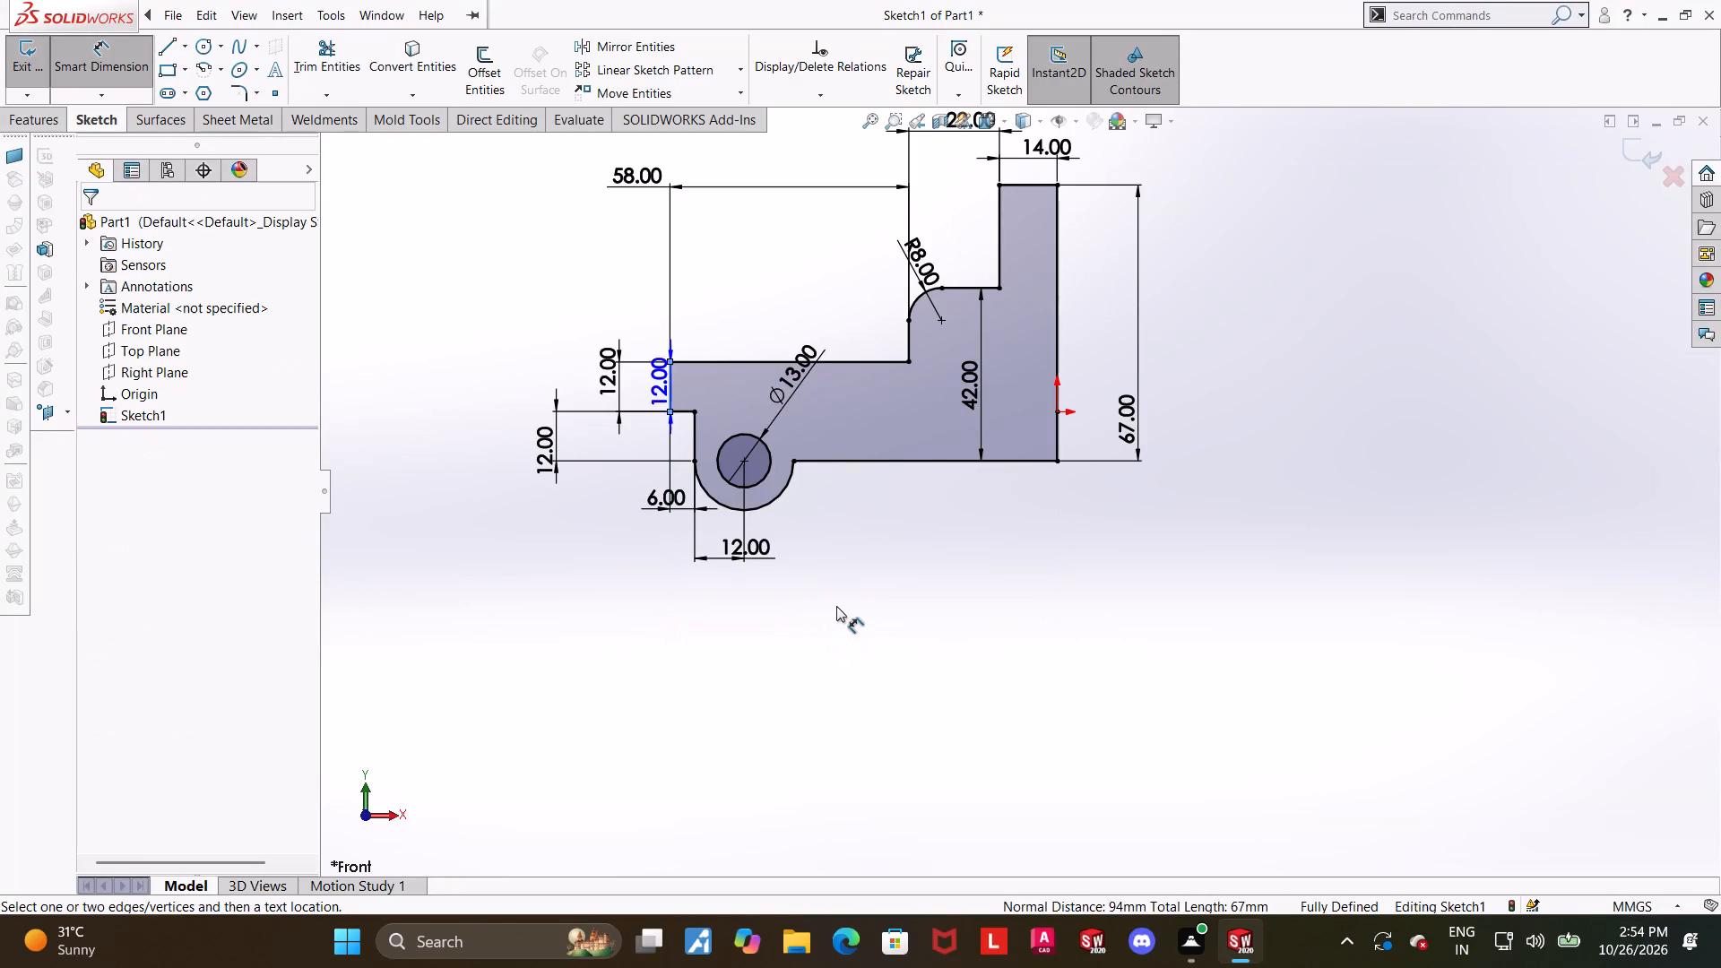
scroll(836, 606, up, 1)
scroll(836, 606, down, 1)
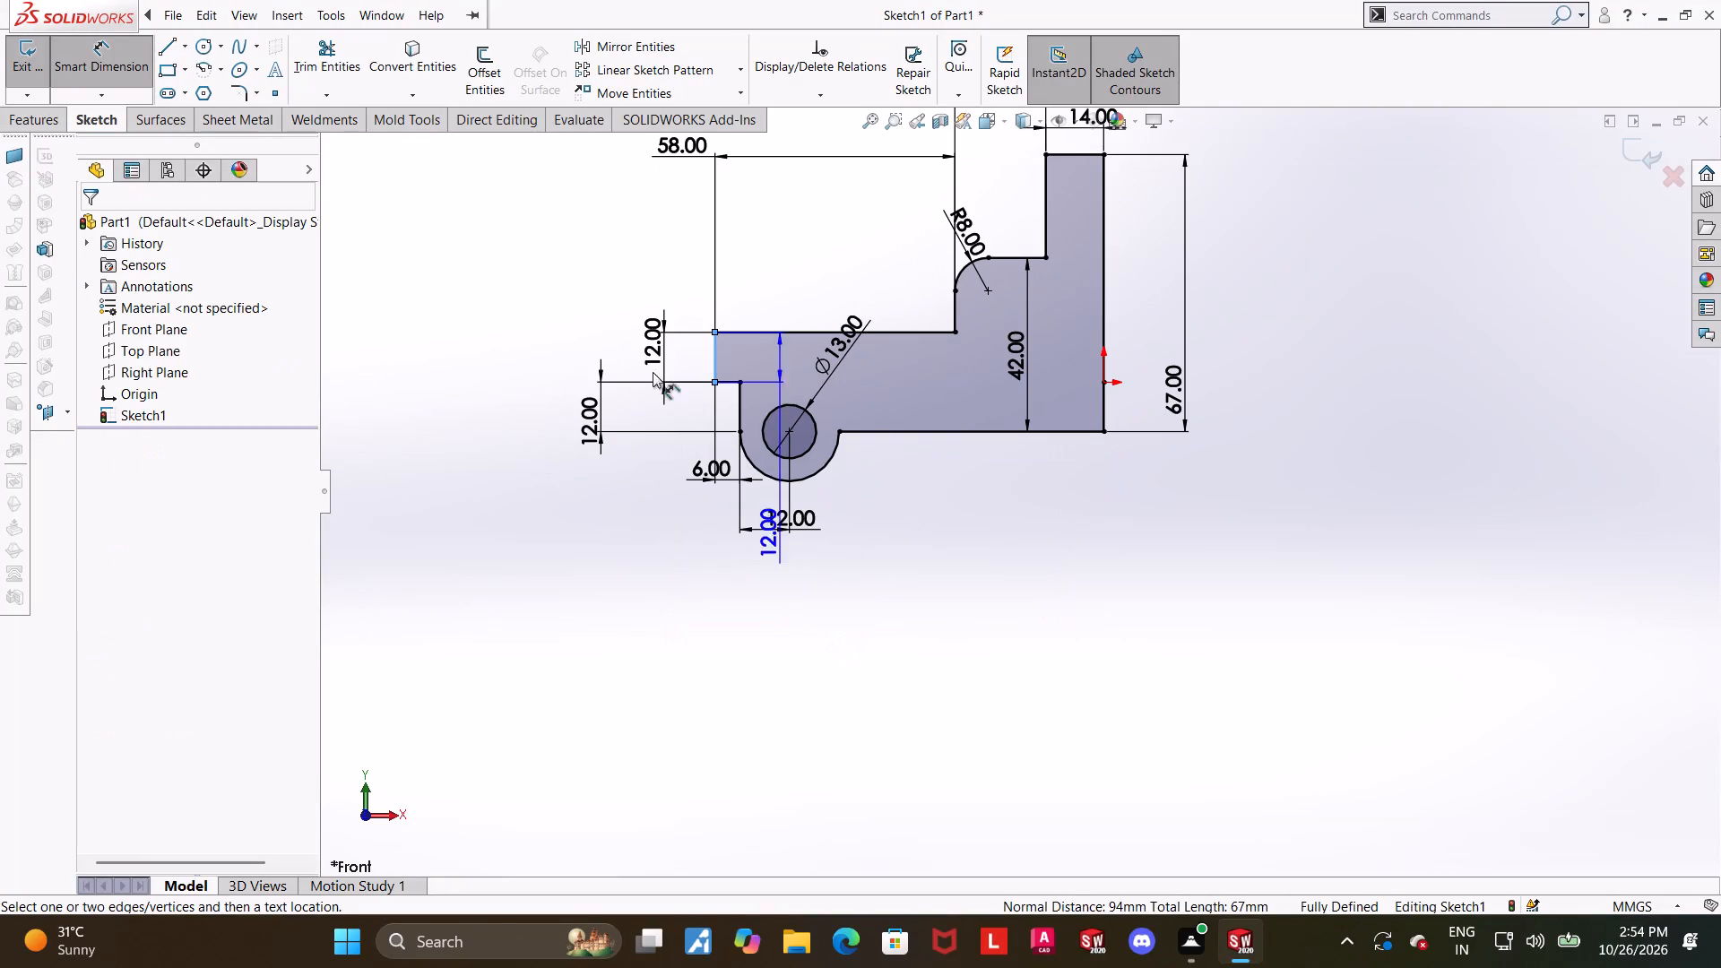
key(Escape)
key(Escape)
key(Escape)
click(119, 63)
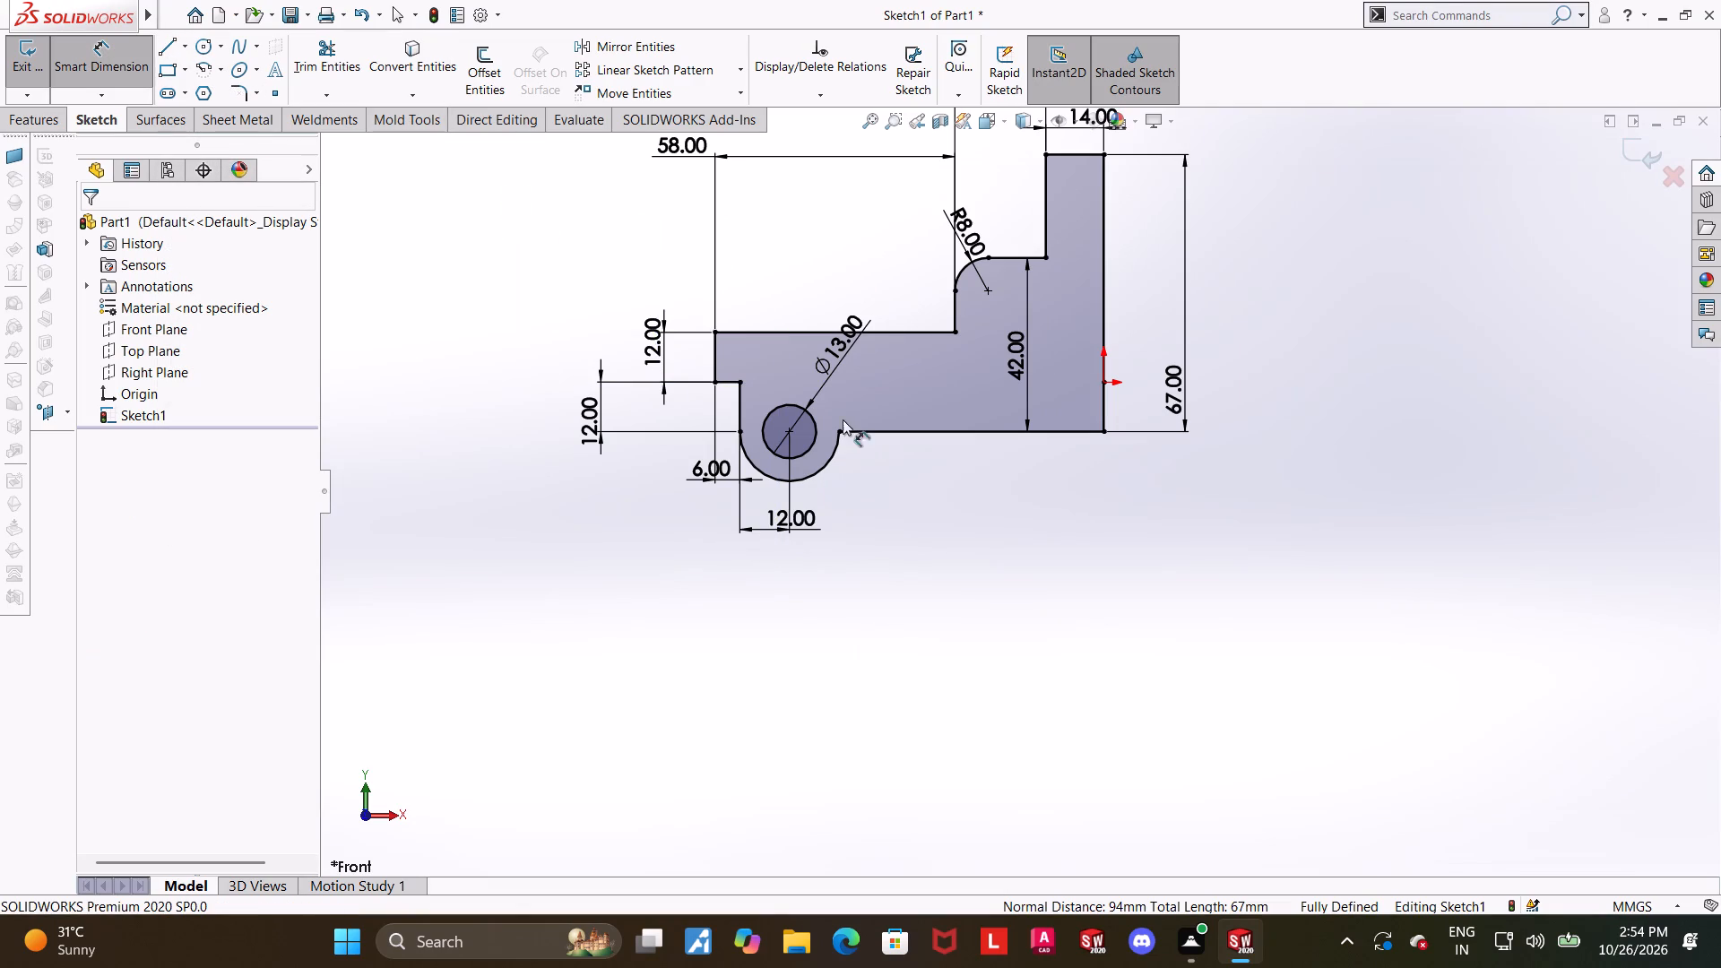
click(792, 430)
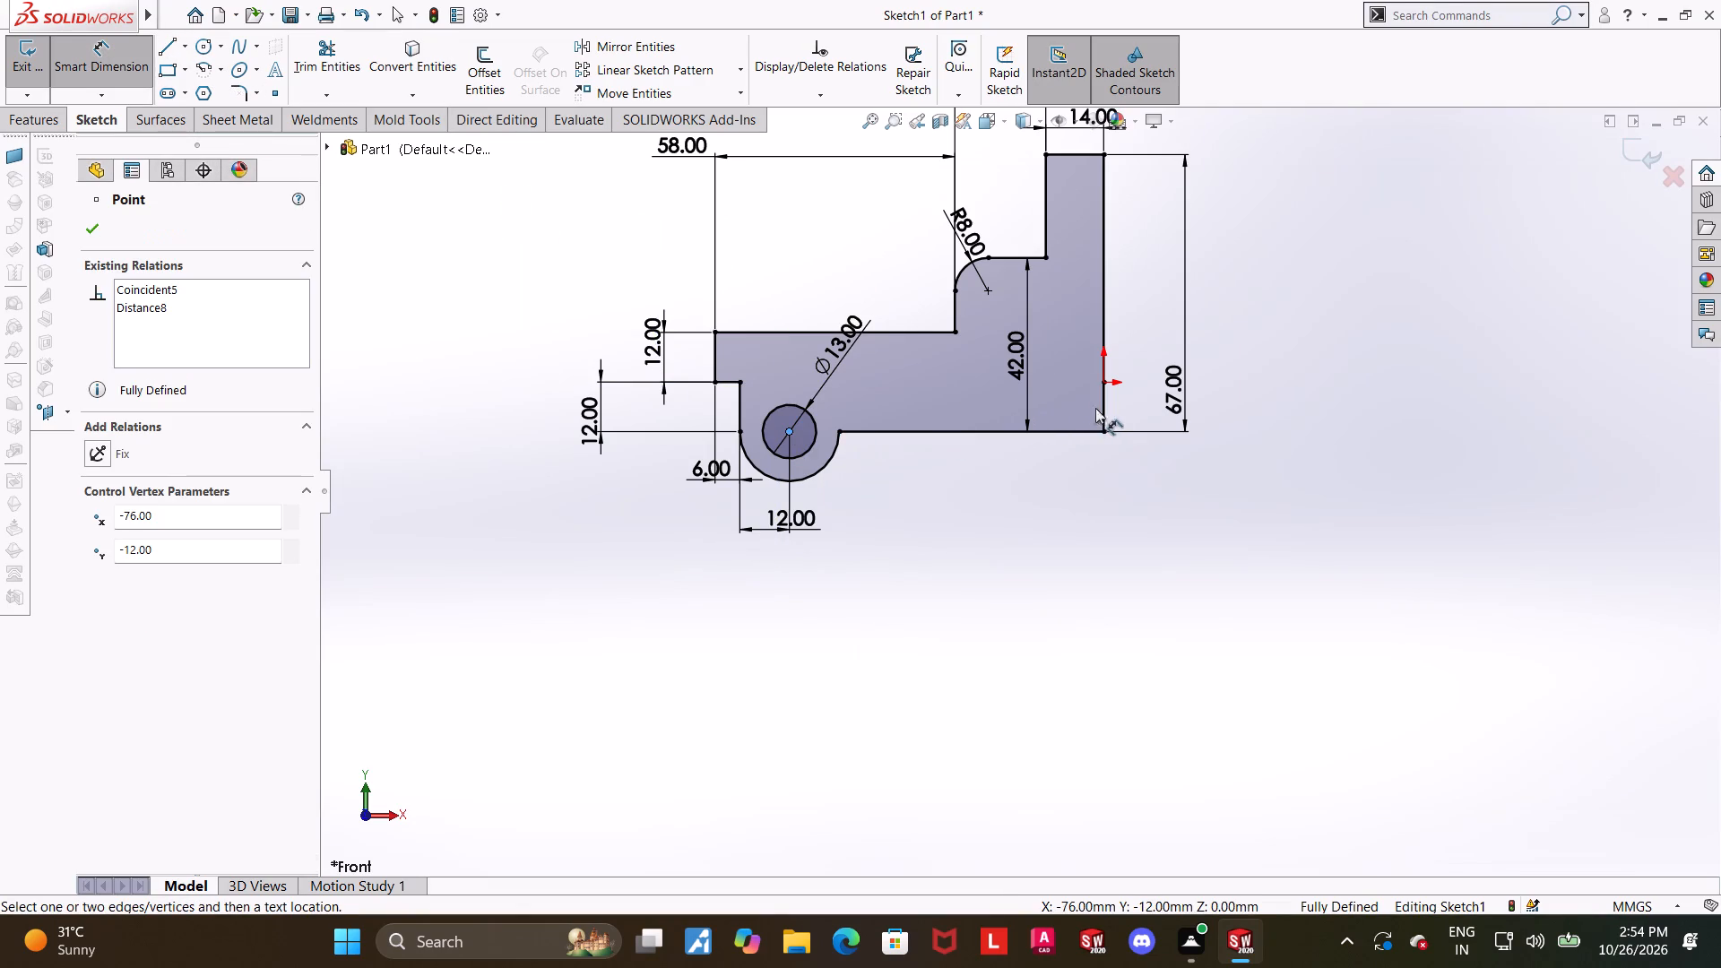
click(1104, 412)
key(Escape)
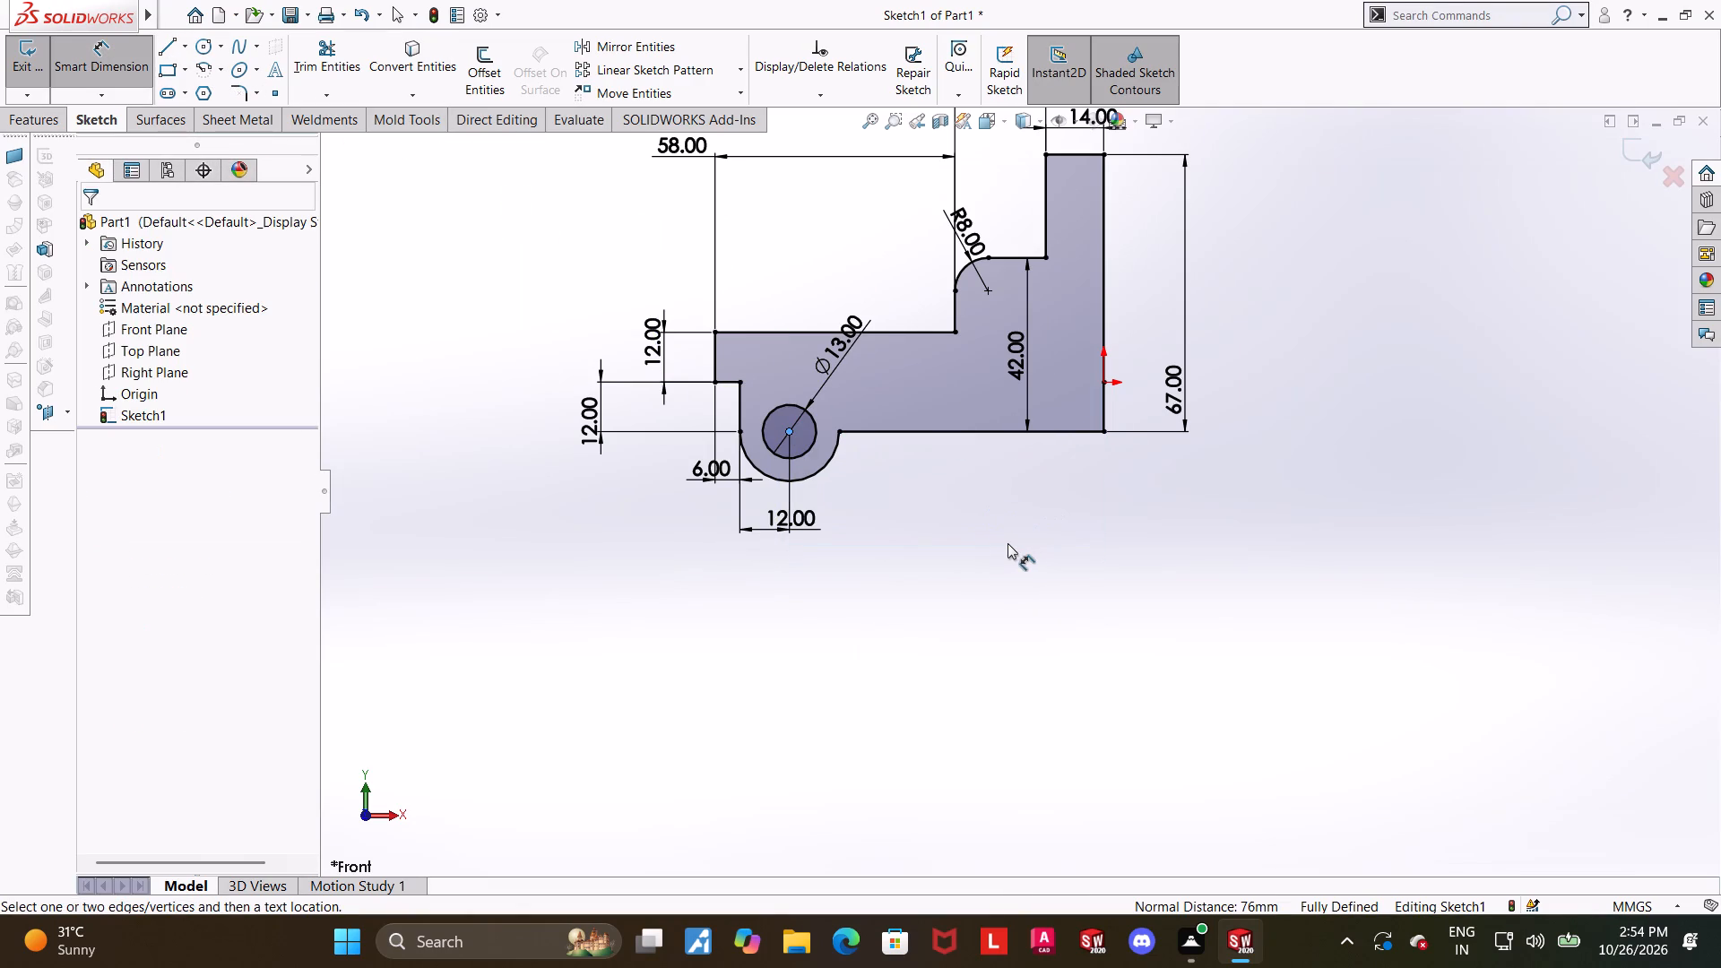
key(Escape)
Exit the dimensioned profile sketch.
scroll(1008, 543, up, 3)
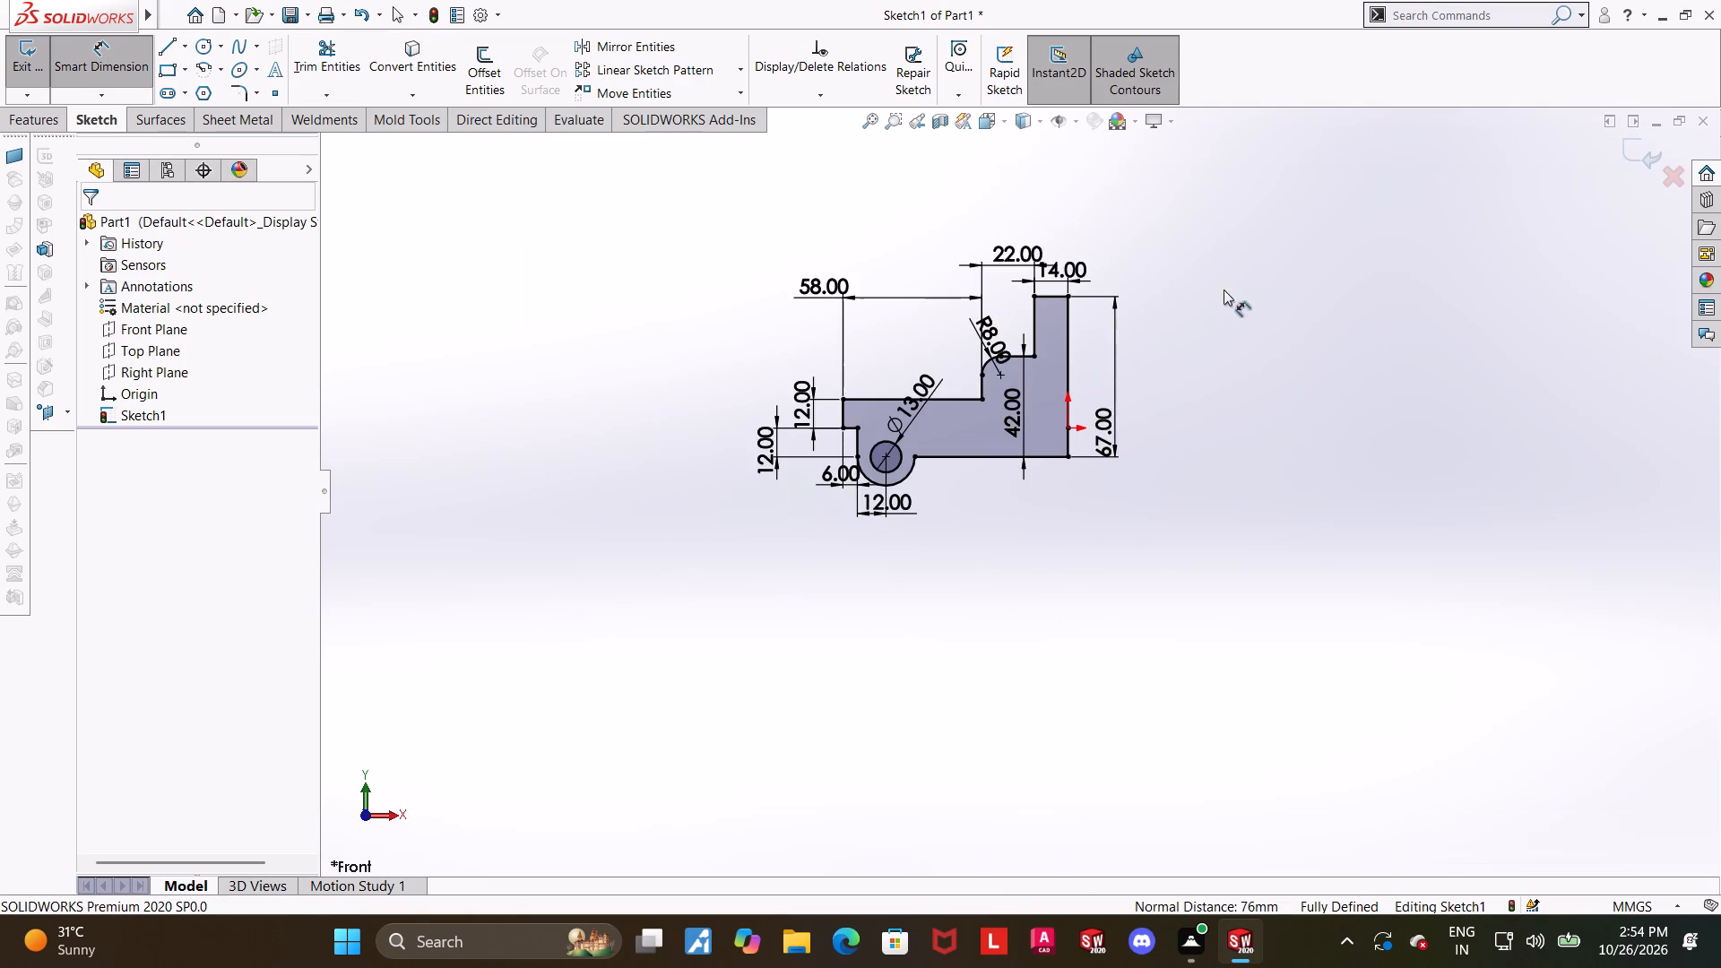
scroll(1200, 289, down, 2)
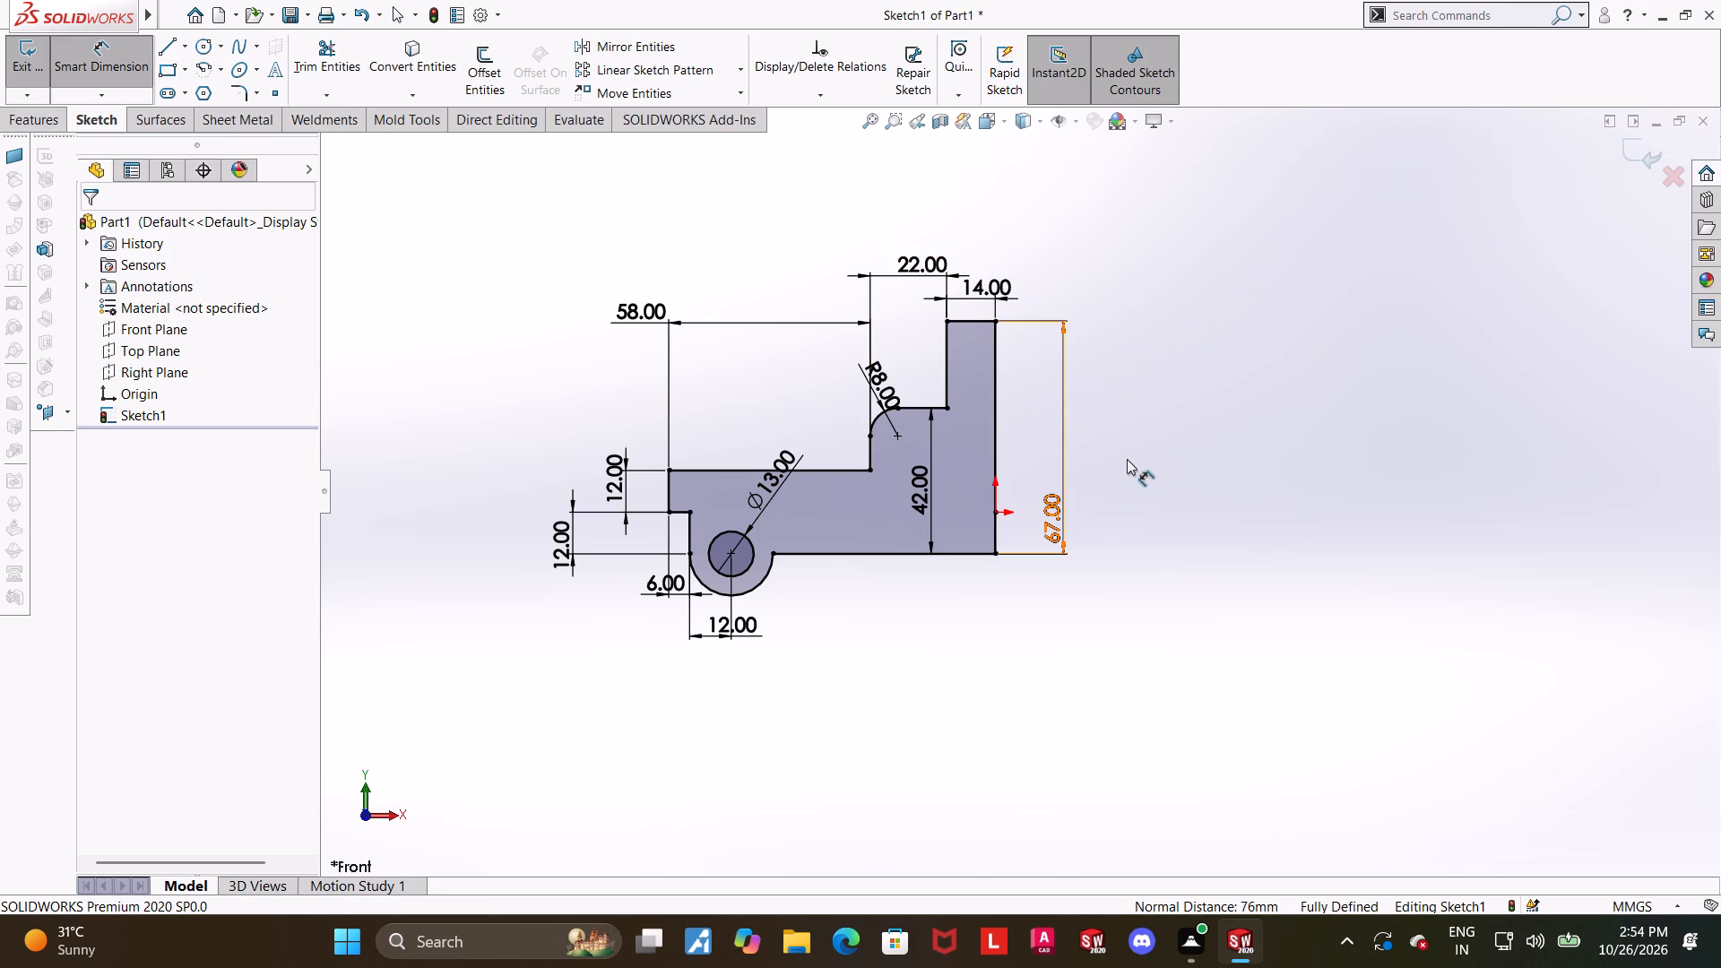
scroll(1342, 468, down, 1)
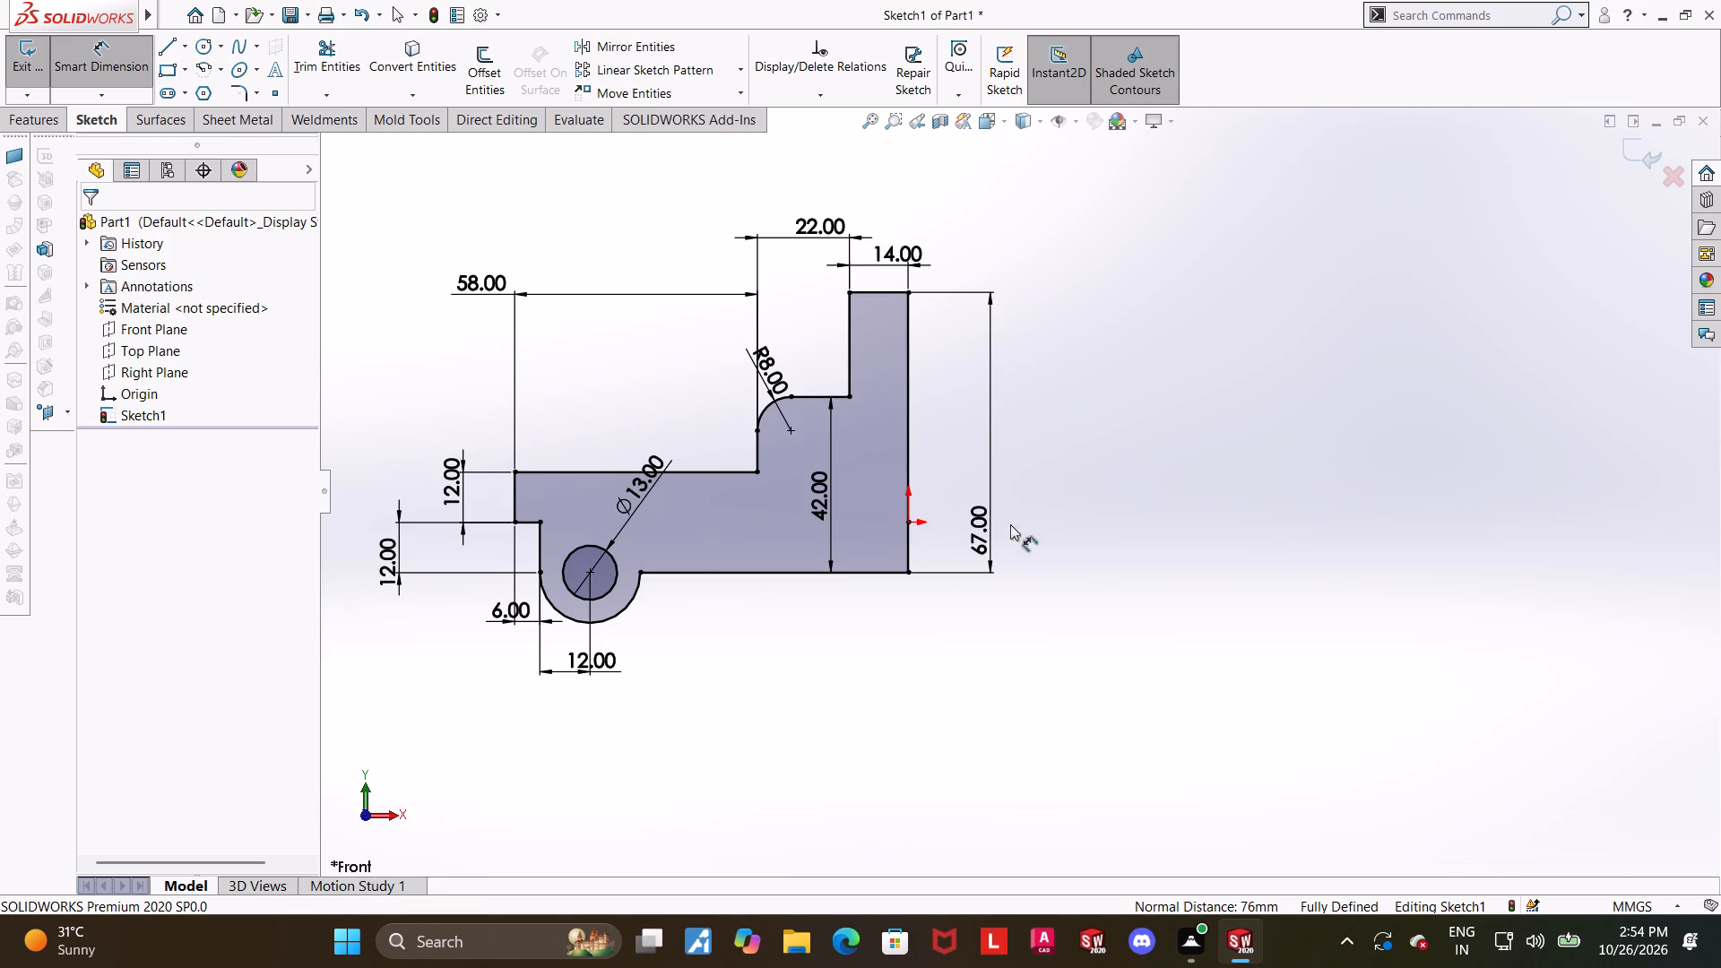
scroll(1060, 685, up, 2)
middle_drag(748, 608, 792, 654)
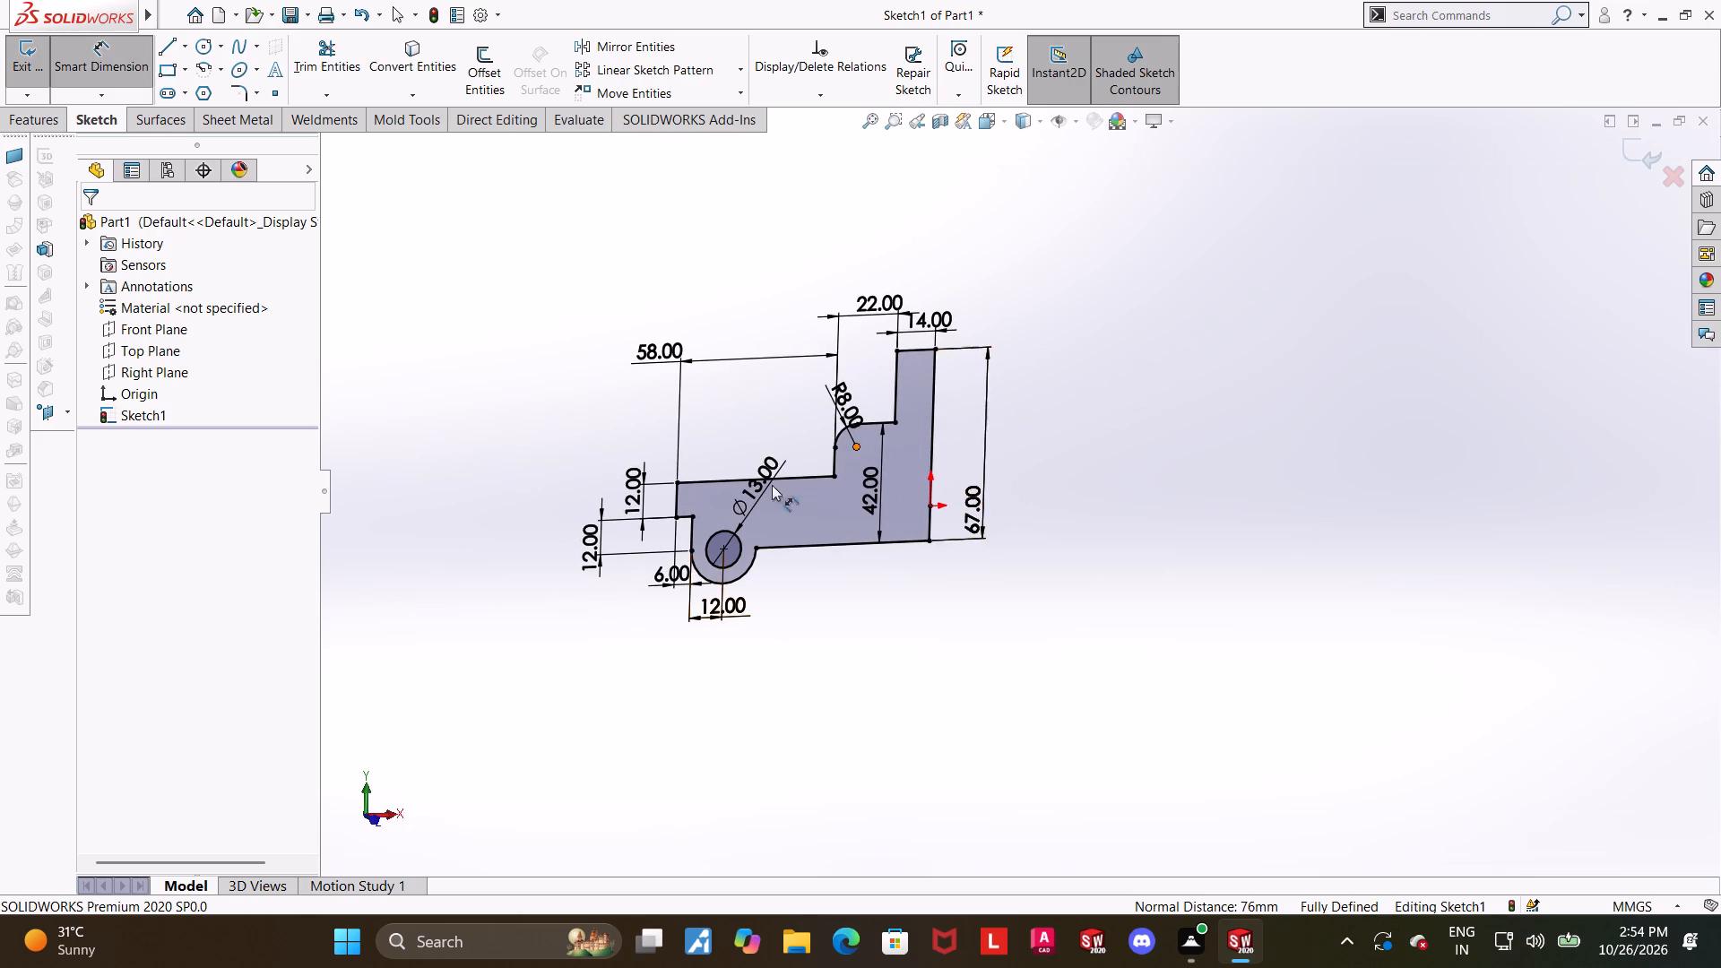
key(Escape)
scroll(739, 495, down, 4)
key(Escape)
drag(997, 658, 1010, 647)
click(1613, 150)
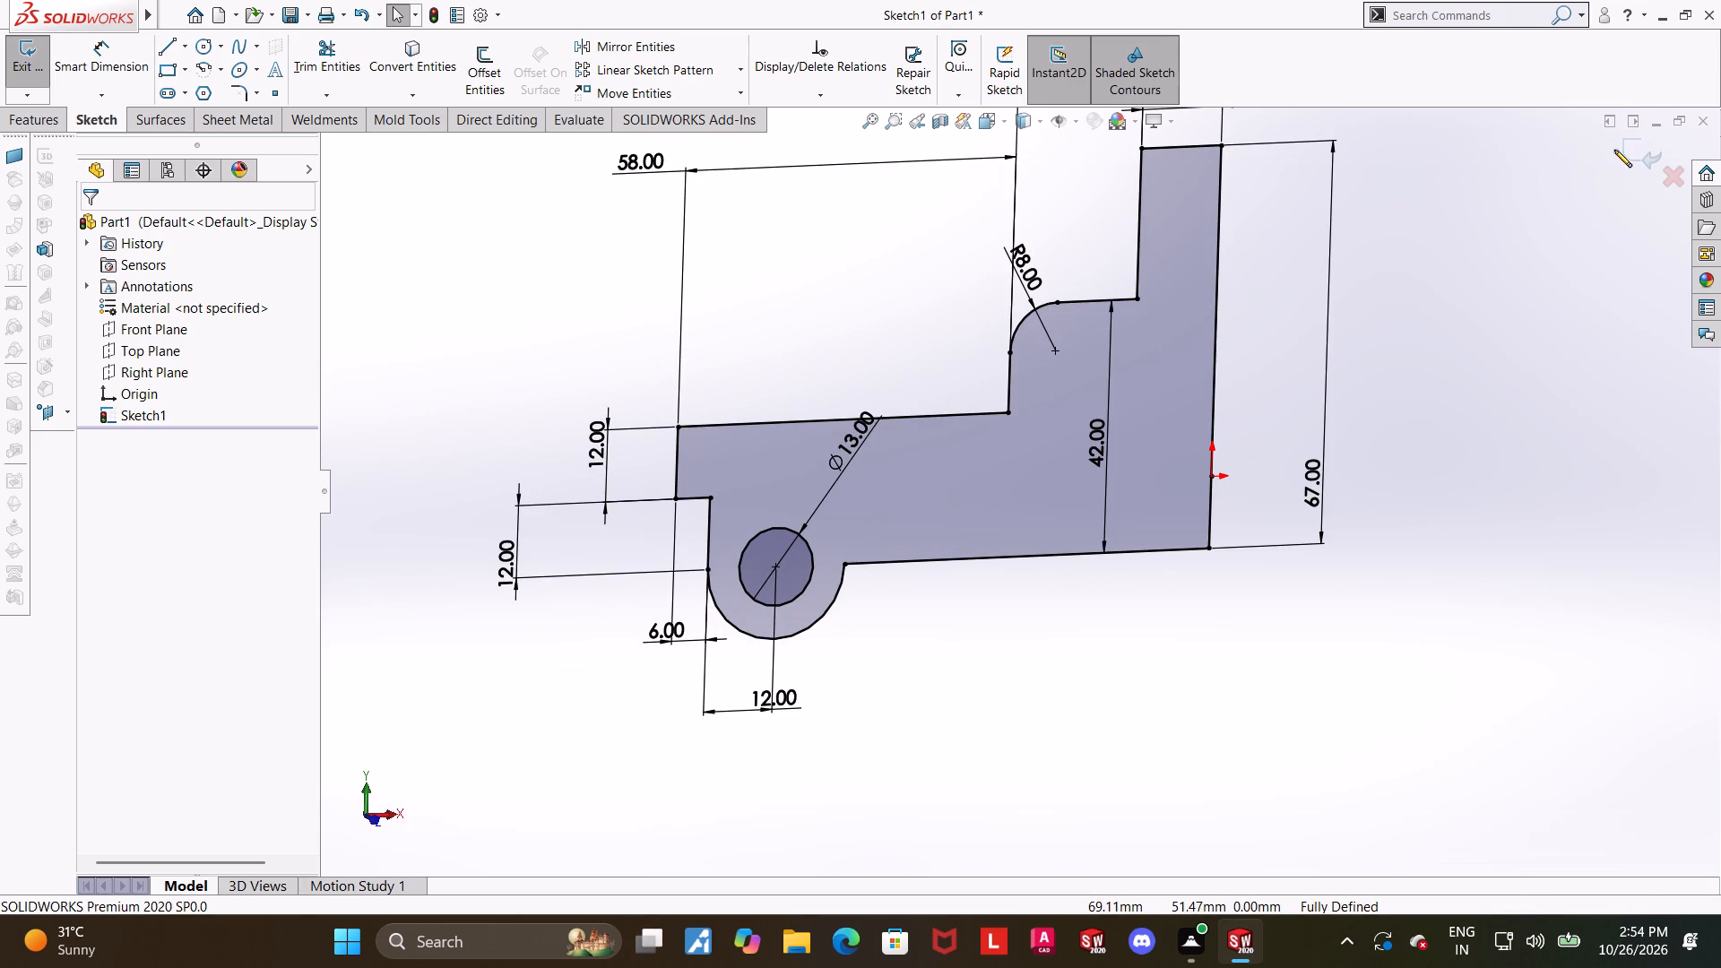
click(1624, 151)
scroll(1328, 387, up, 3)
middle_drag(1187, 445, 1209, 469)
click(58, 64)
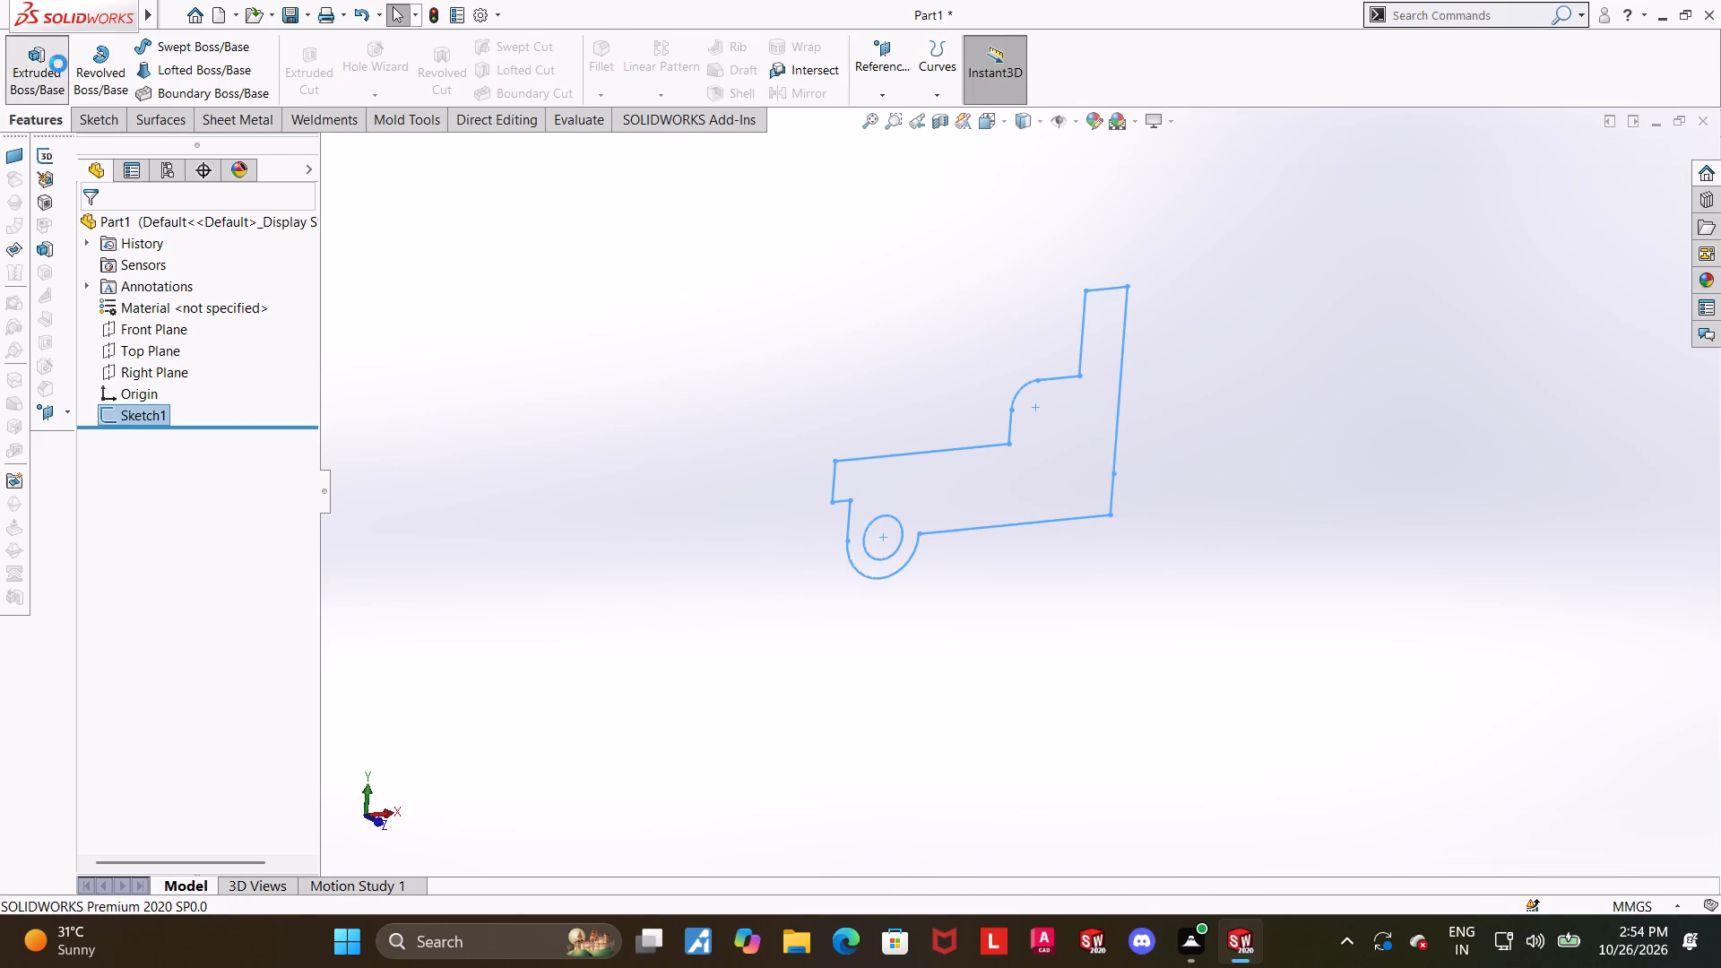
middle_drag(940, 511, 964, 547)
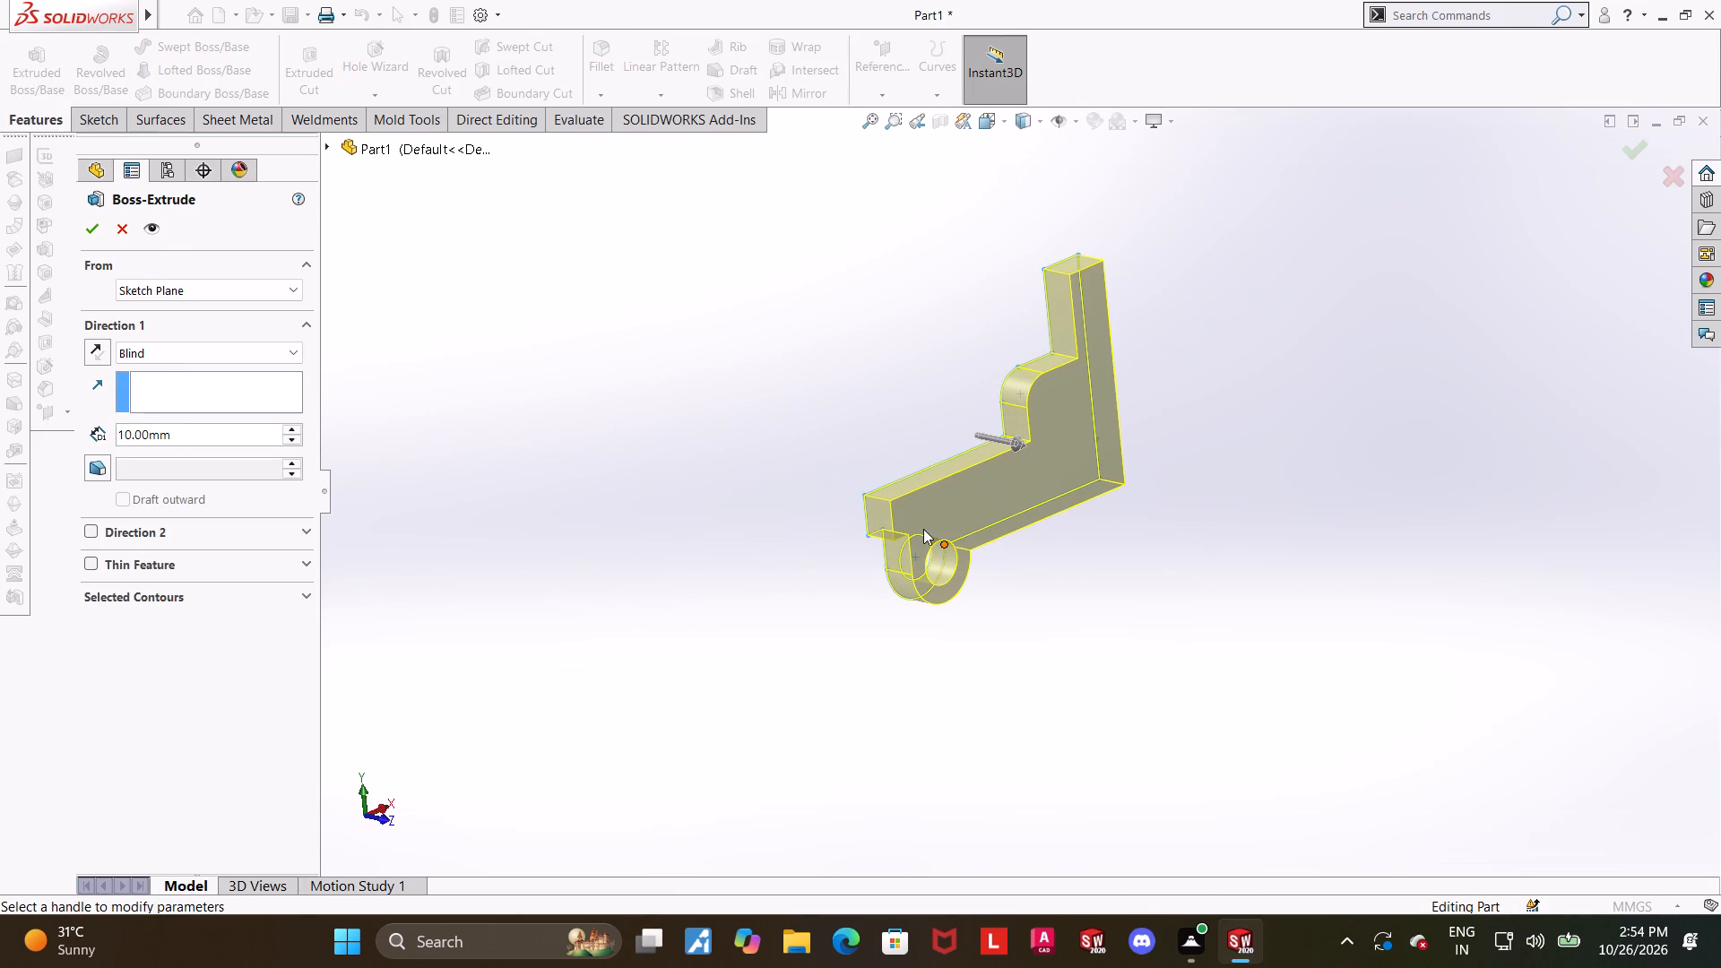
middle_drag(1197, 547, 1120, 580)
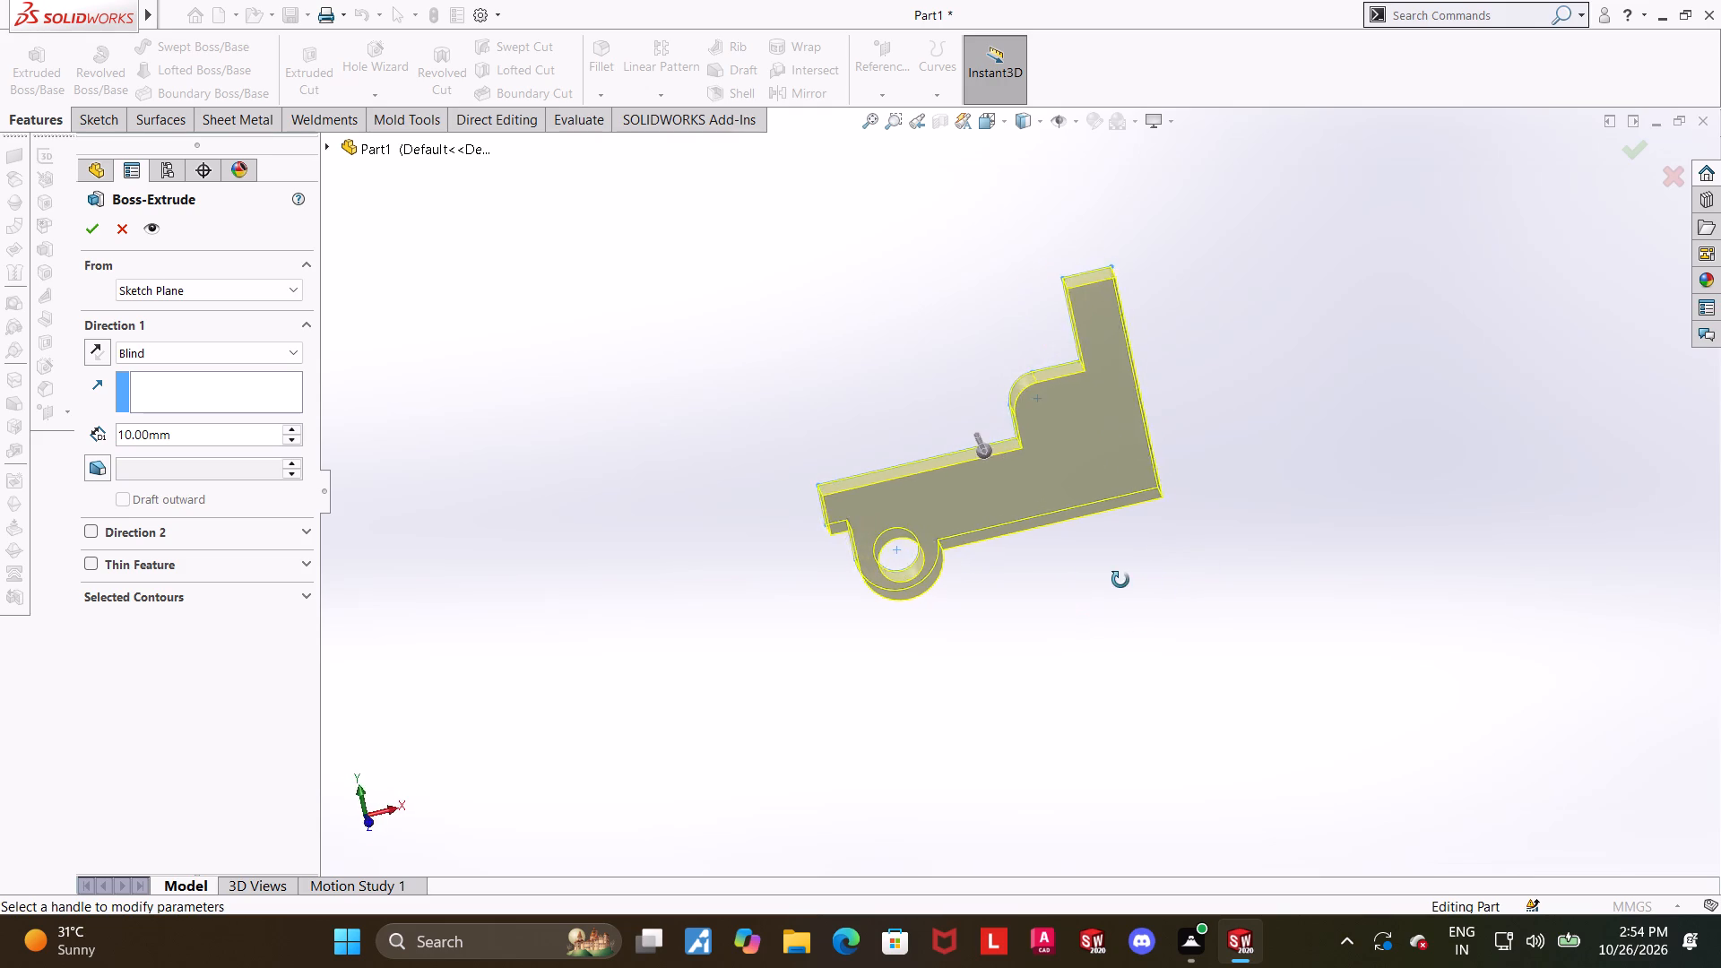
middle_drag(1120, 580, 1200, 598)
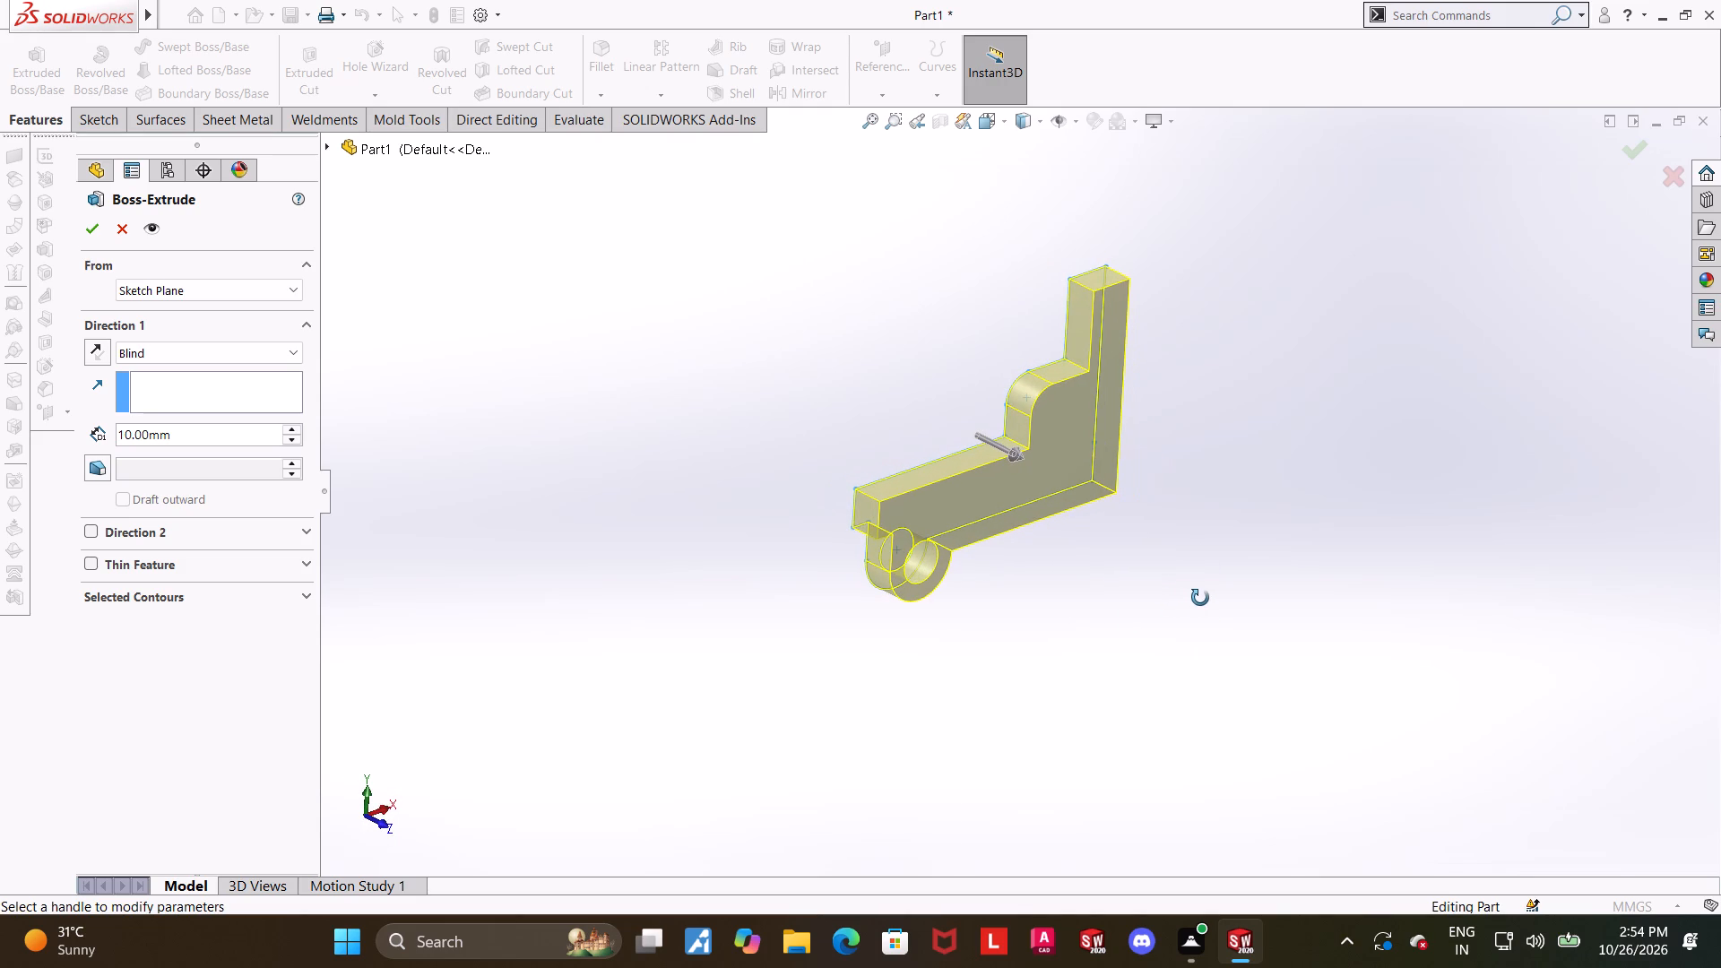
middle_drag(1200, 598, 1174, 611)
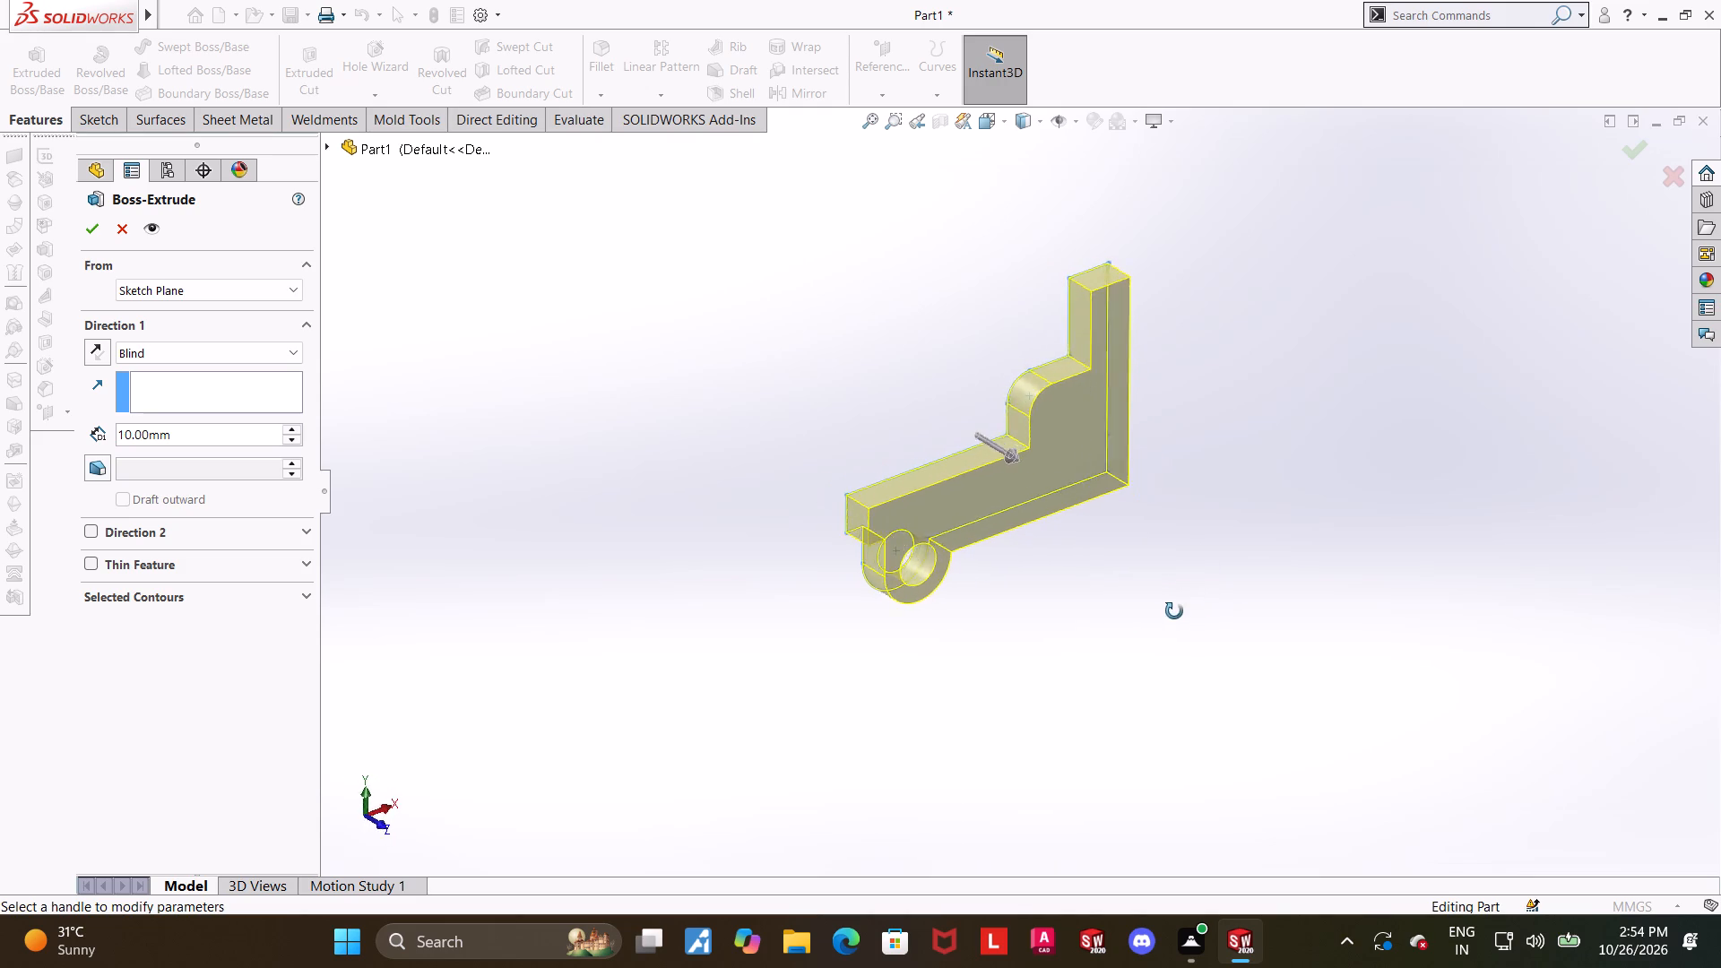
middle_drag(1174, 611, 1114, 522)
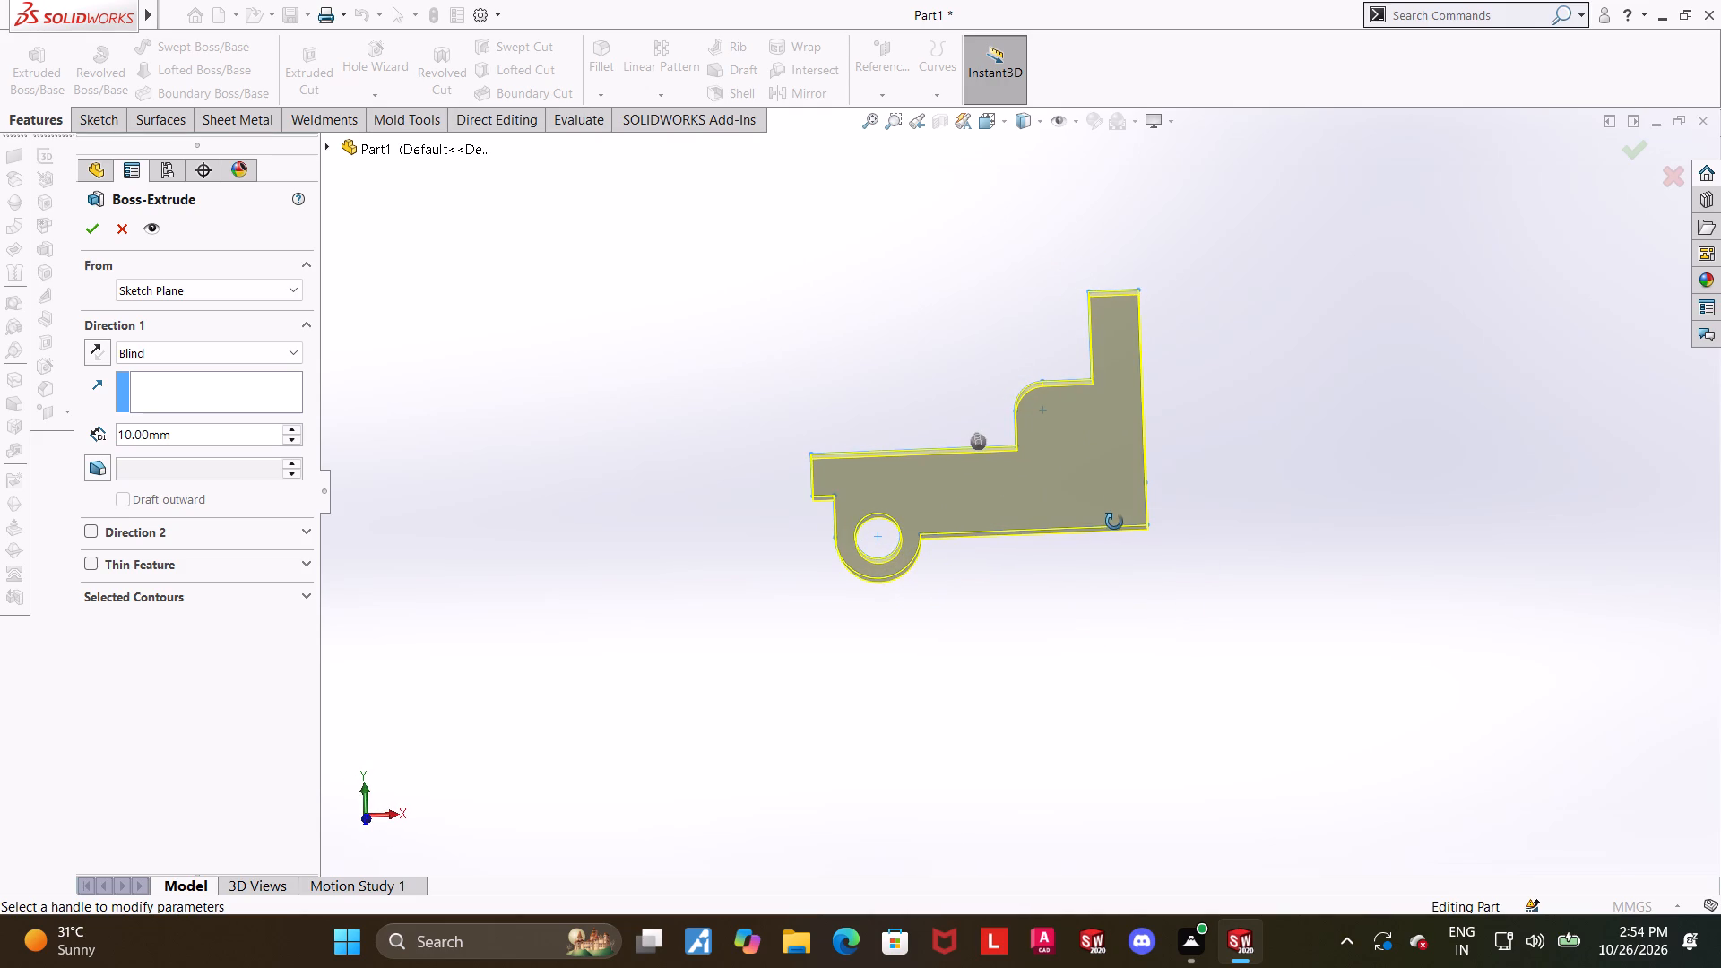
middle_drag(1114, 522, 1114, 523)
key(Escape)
Reopen the profile sketch for editing, viewed square-on to its plane.
click(142, 411)
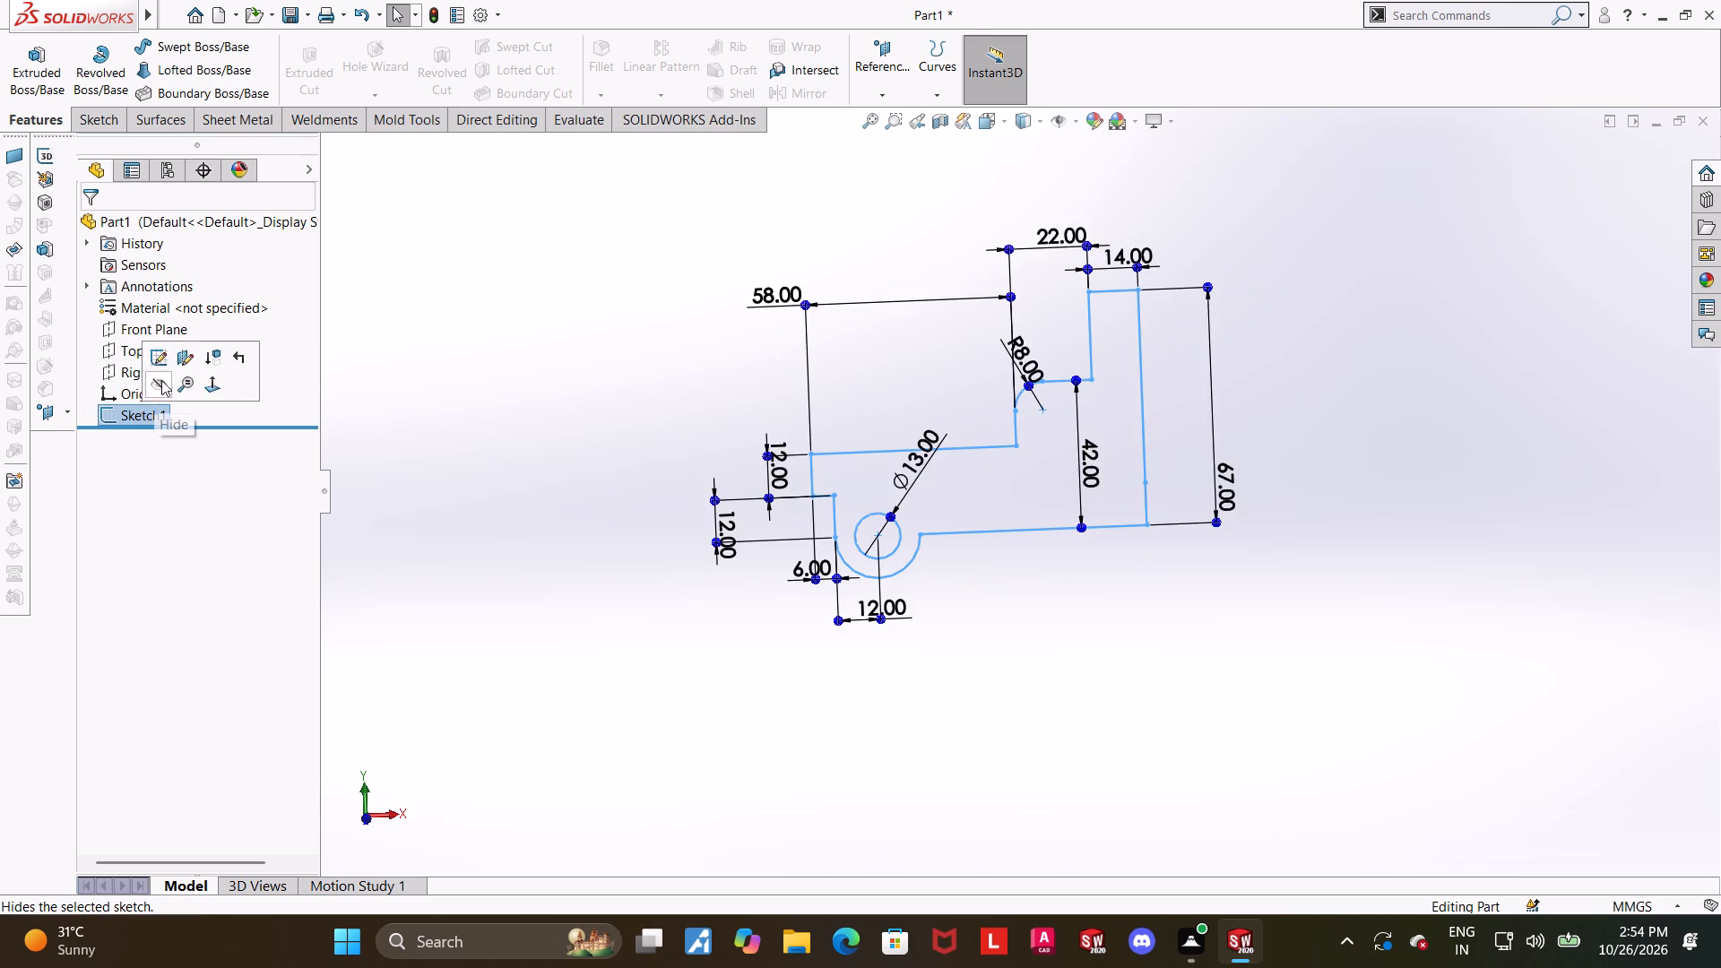
click(163, 362)
click(155, 412)
click(222, 390)
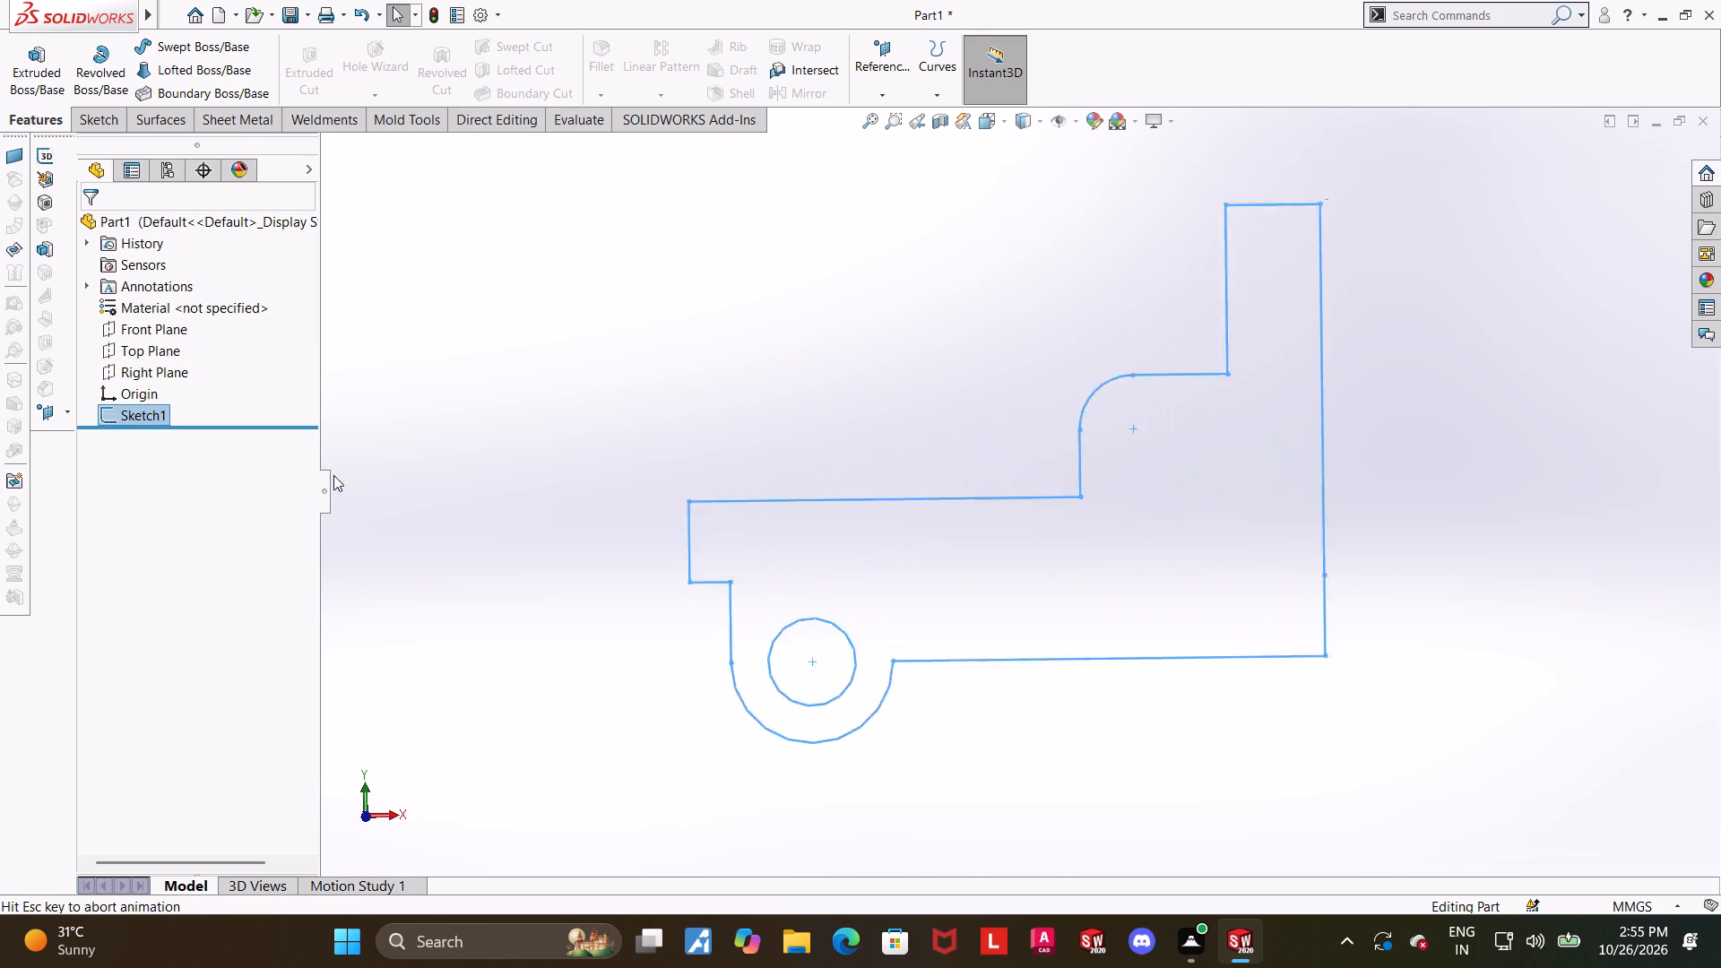
scroll(1055, 745, up, 3)
click(1198, 738)
scroll(1213, 694, down, 3)
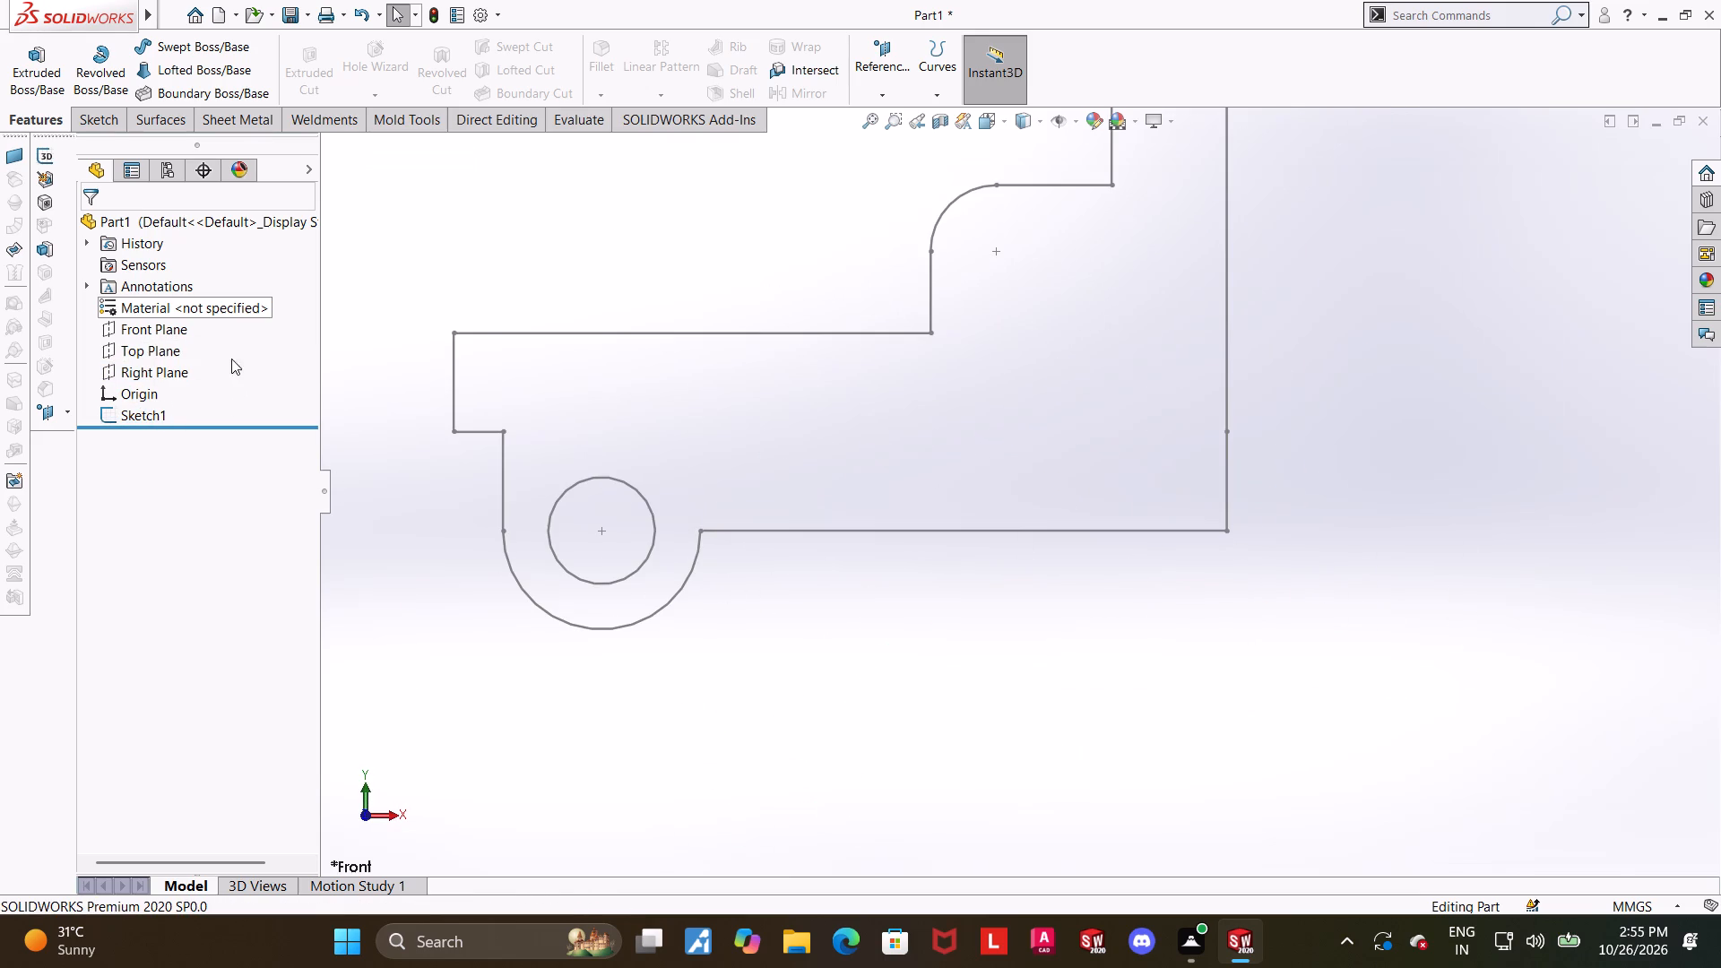
click(163, 416)
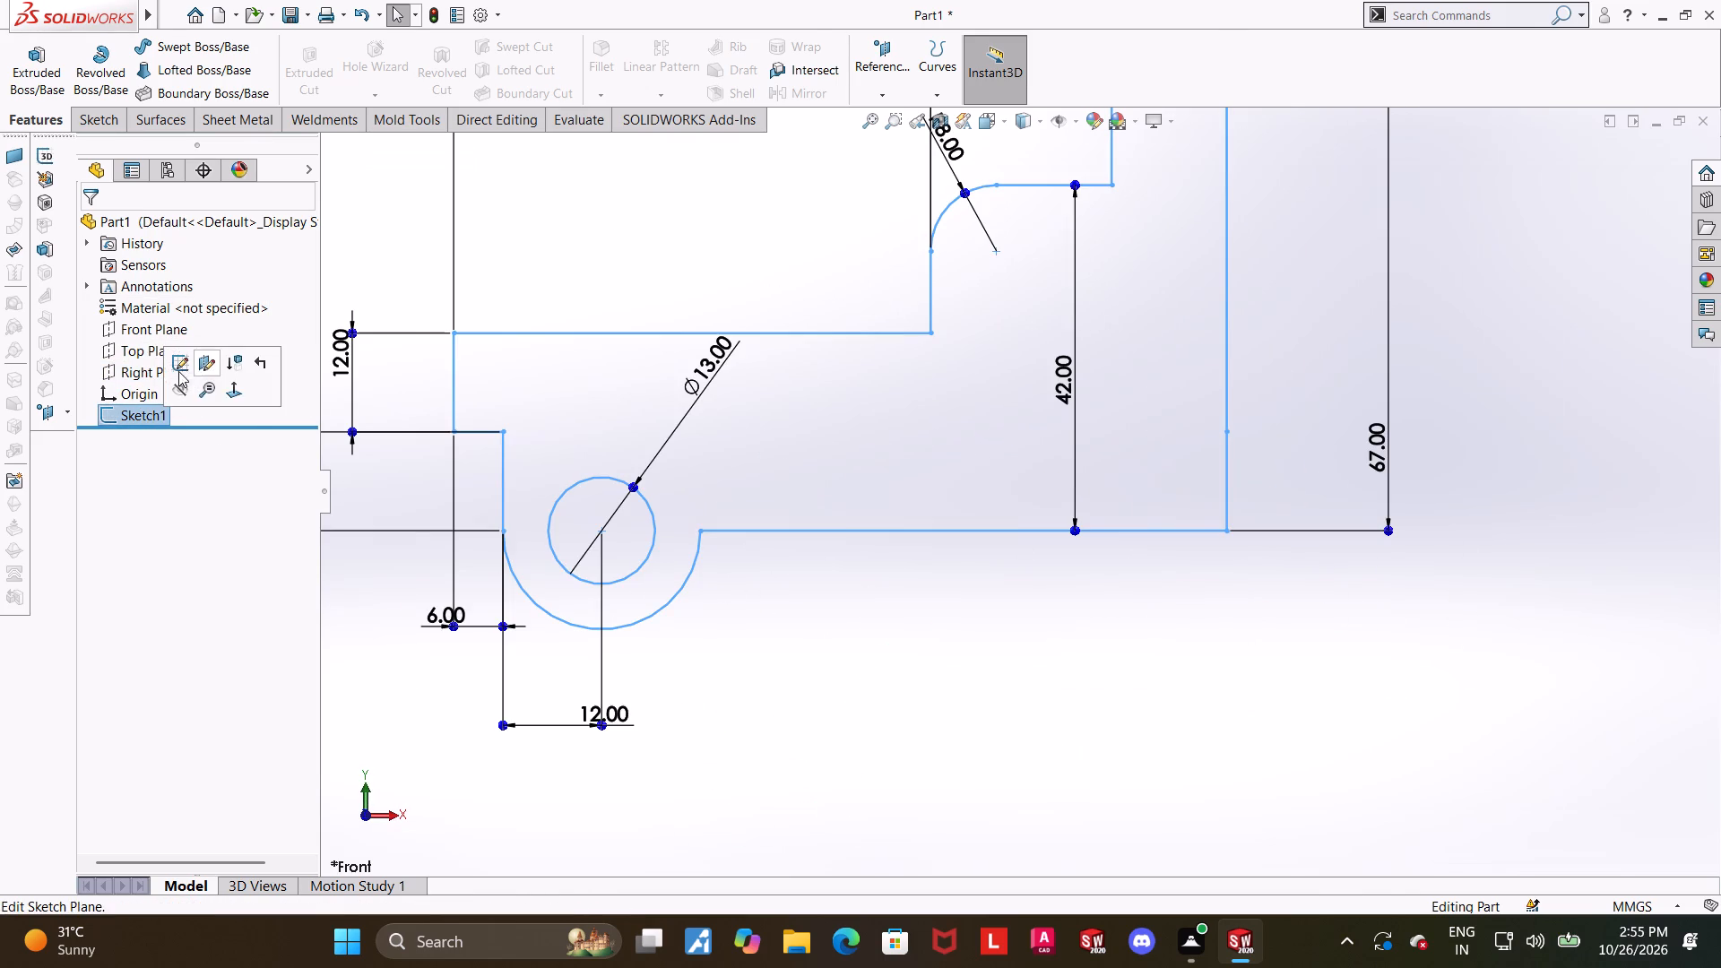
click(178, 371)
key(Escape)
Draw a horizontal dividing line from the inner notch corner above the rounded lug to the origin, and exit the sketch.
click(172, 45)
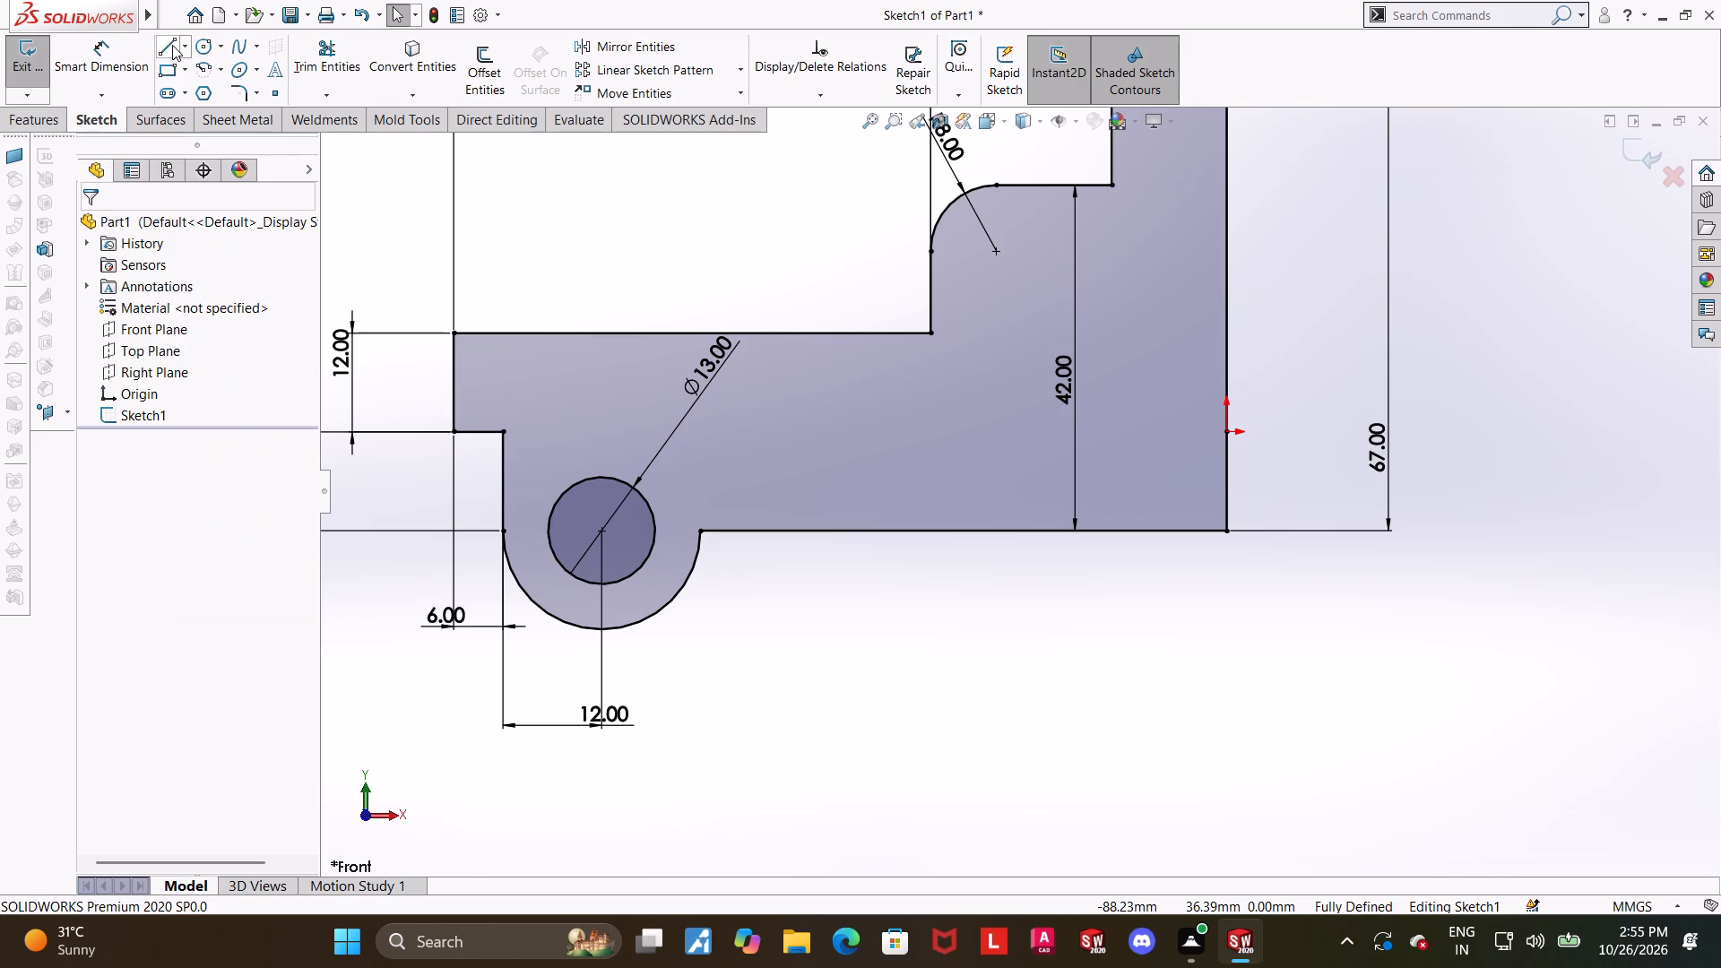
click(505, 428)
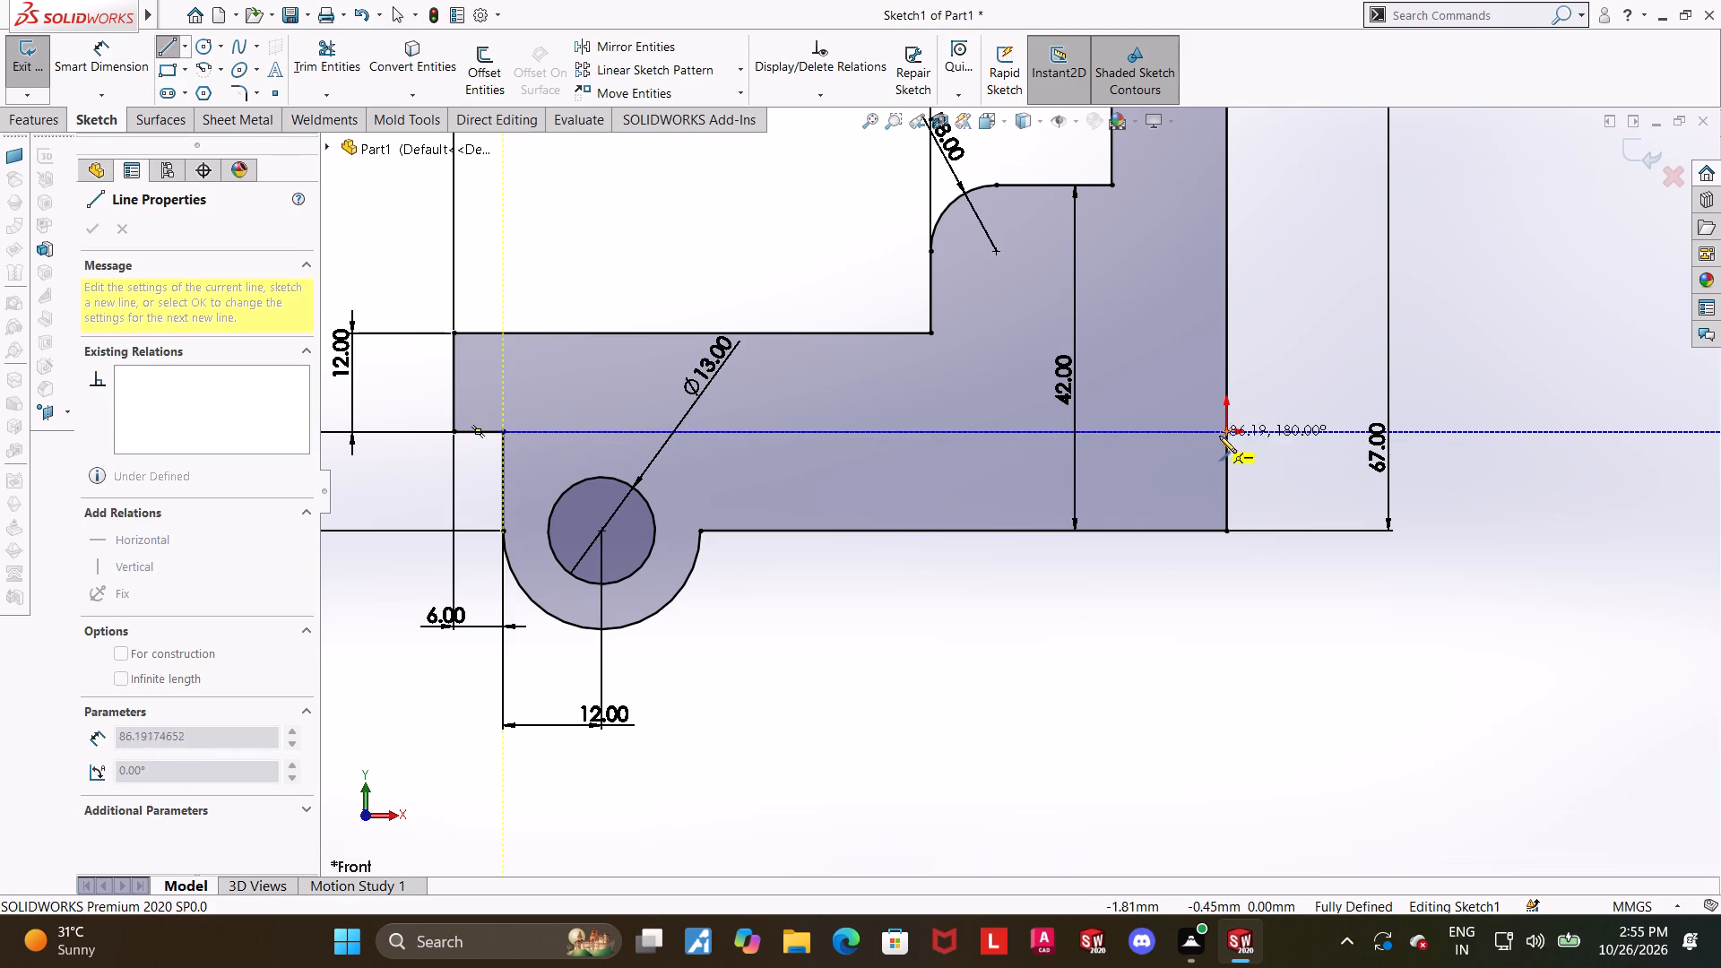
click(1225, 434)
key(Escape)
key(Escape)
key(Escape)
scroll(1195, 514, up, 2)
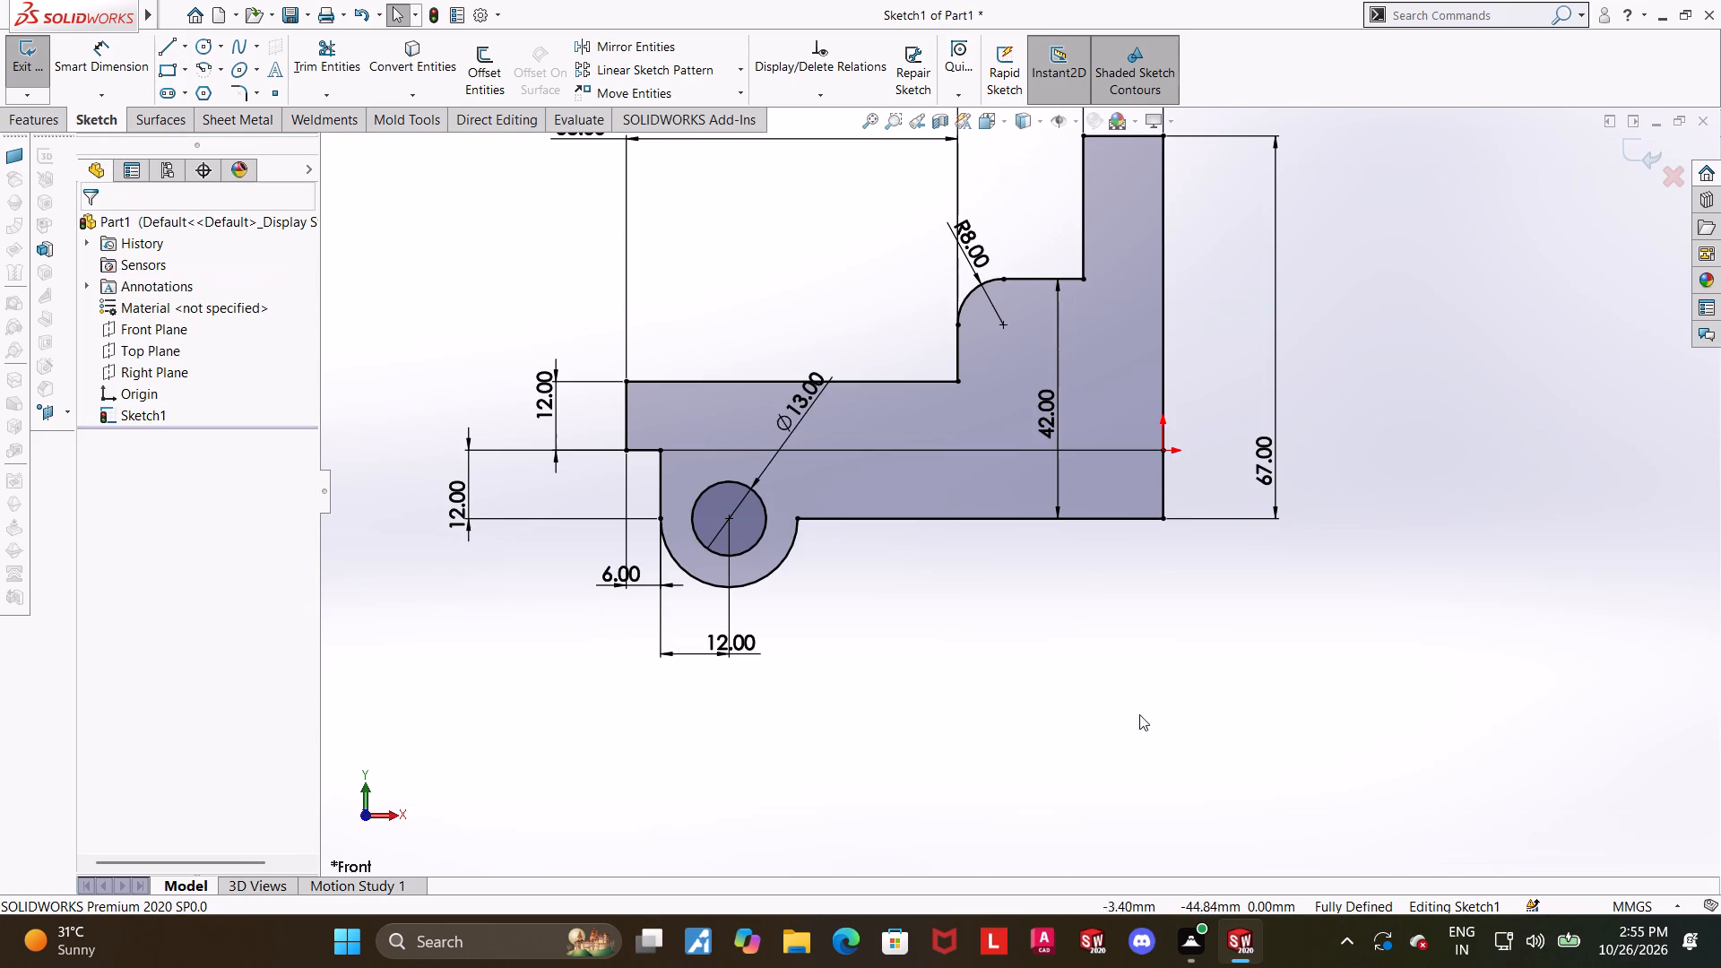
click(1139, 714)
scroll(1059, 376, down, 2)
middle_drag(1060, 445, 1078, 452)
click(1088, 672)
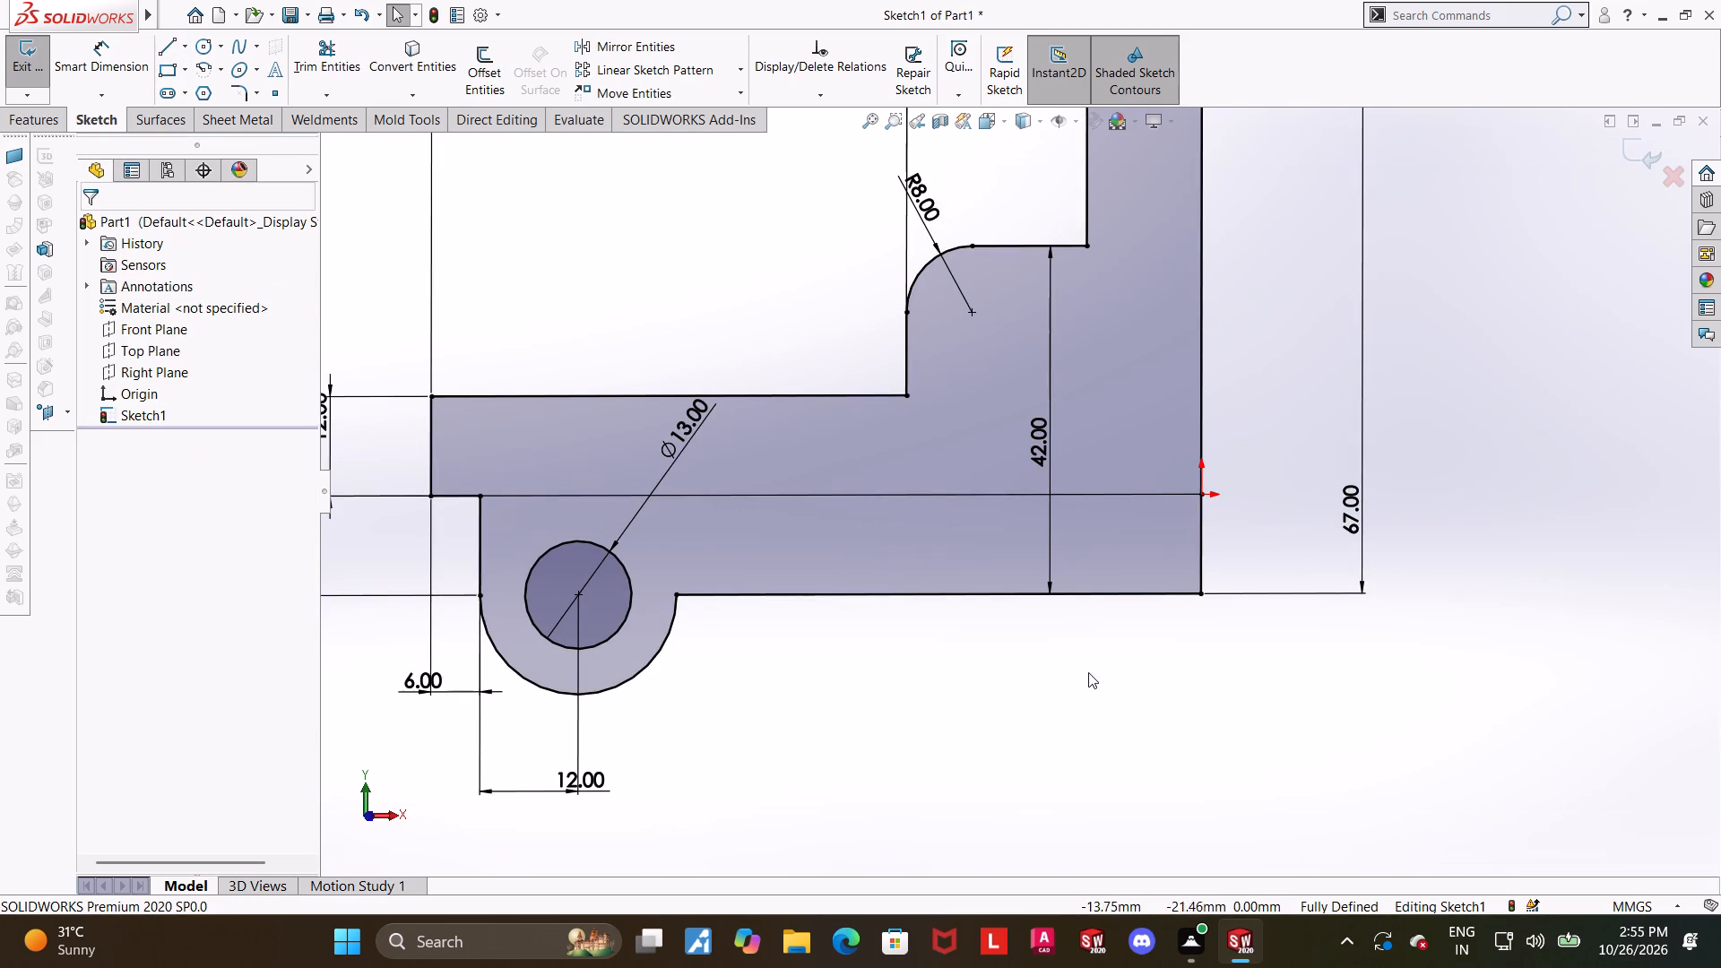
middle_drag(1056, 615, 1116, 668)
click(1632, 151)
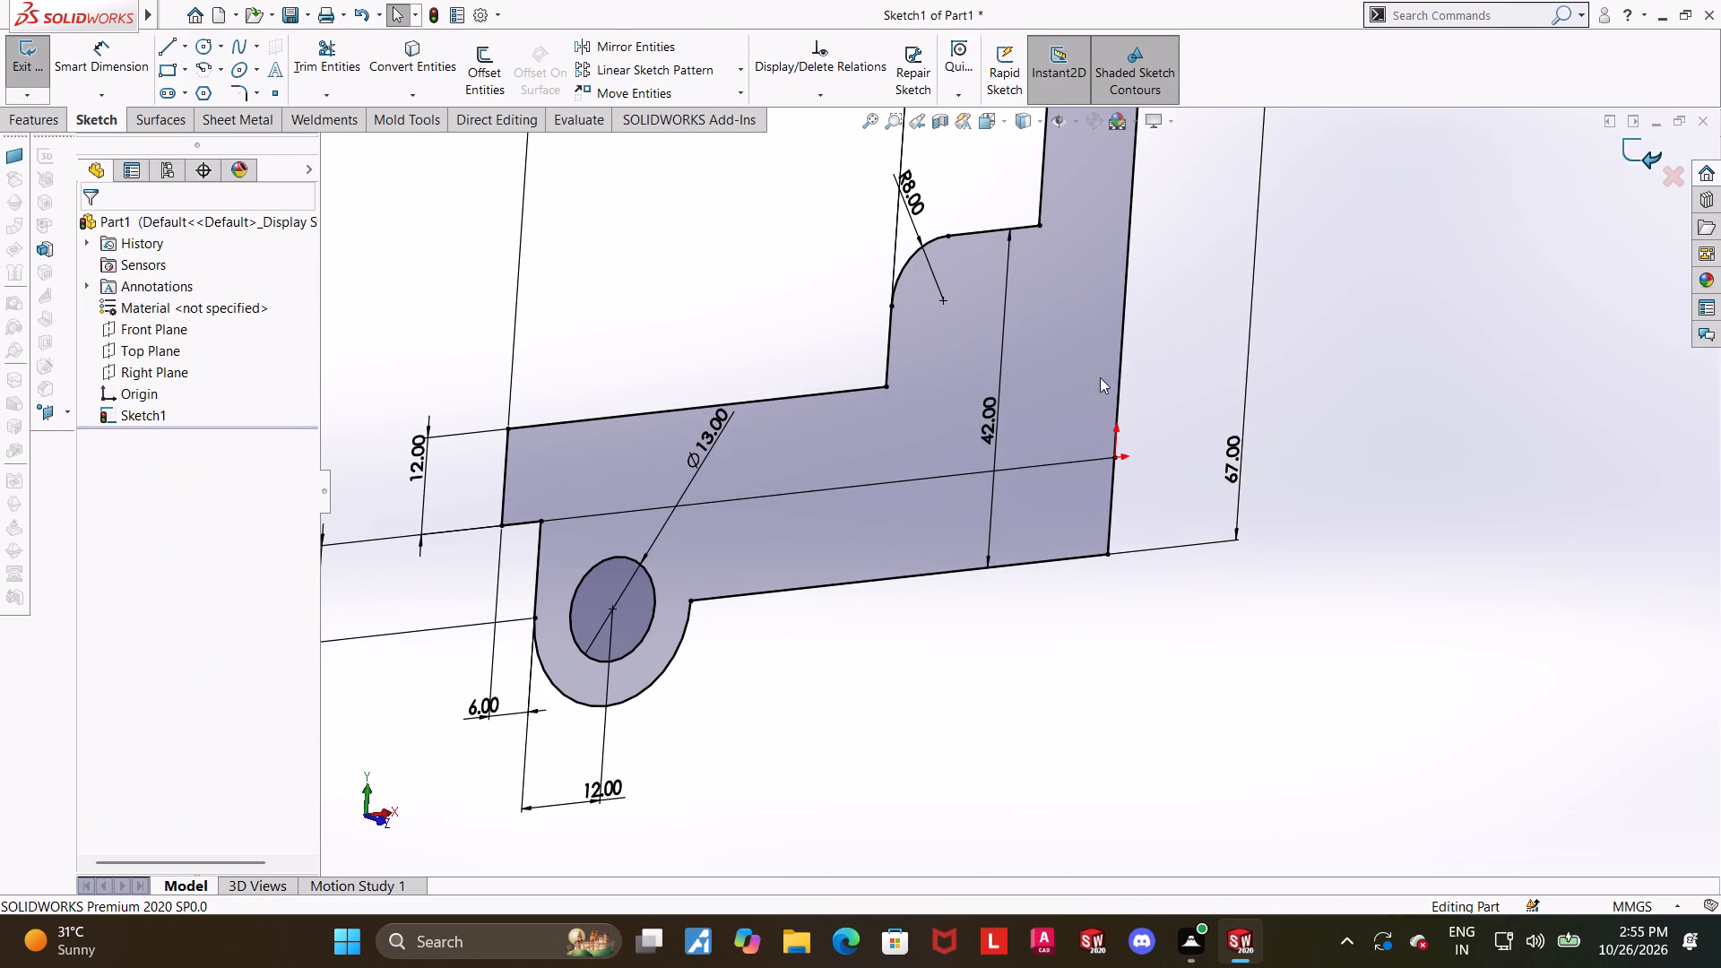
Extrude the profile region above the dividing line 72 mm with a Mid Plane end condition.
scroll(972, 402, up, 3)
middle_click(962, 402)
scroll(975, 386, up, 1)
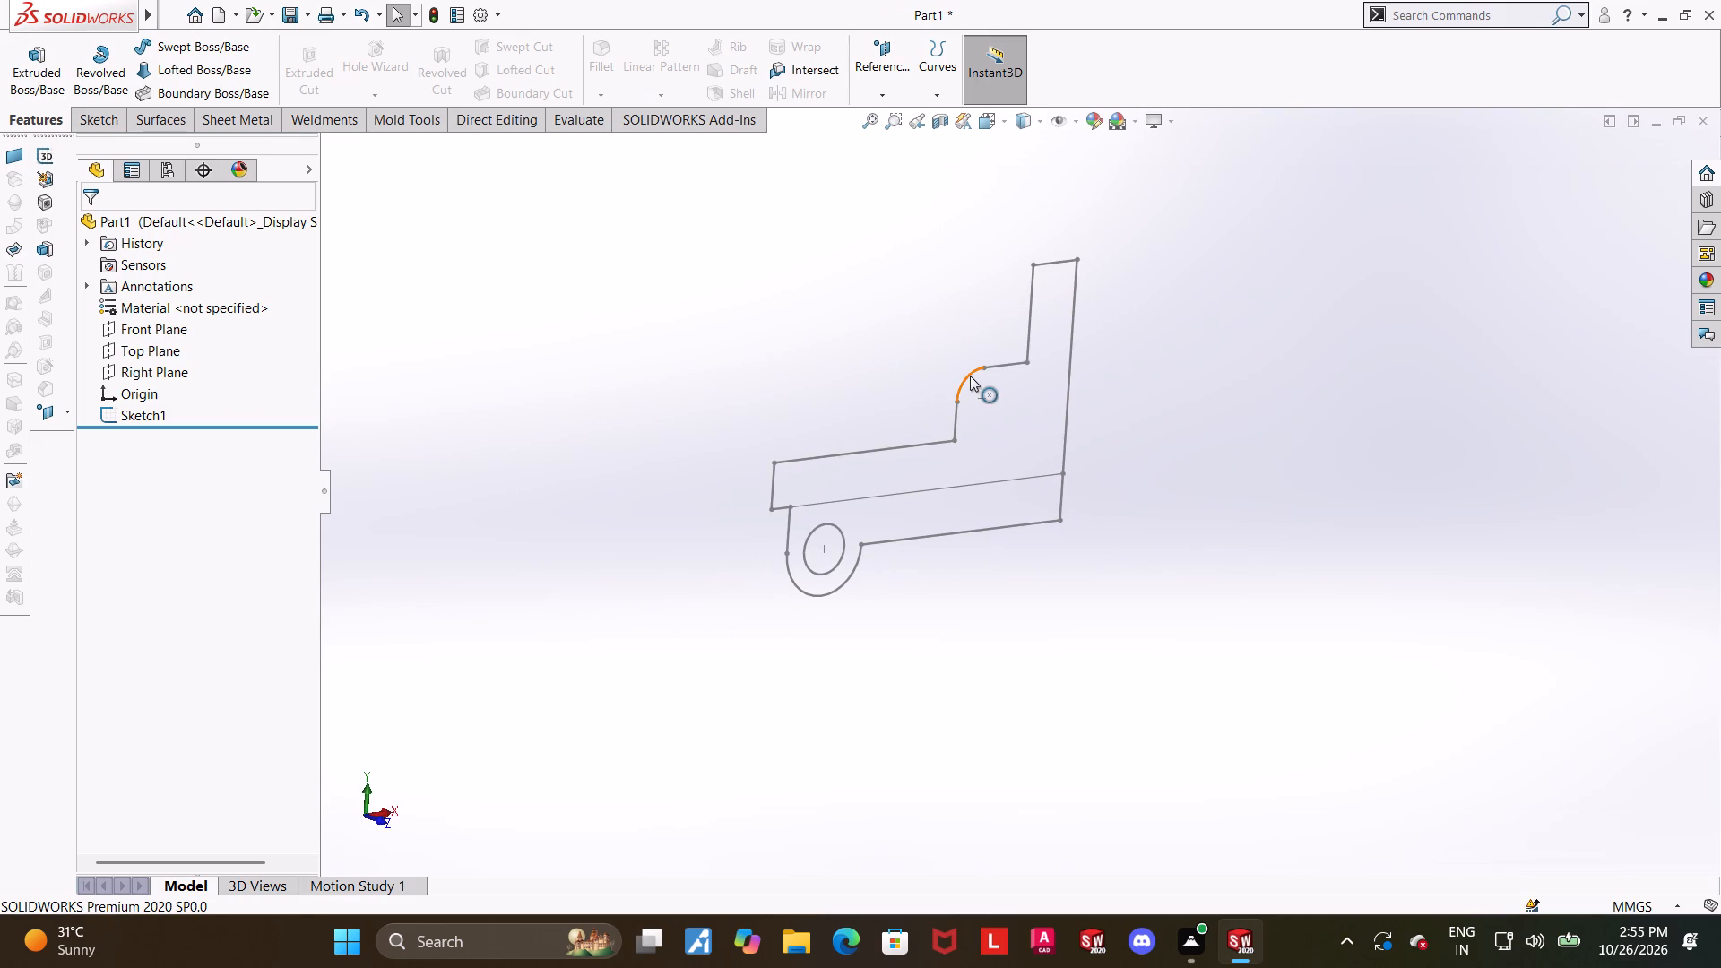
scroll(970, 376, up, 1)
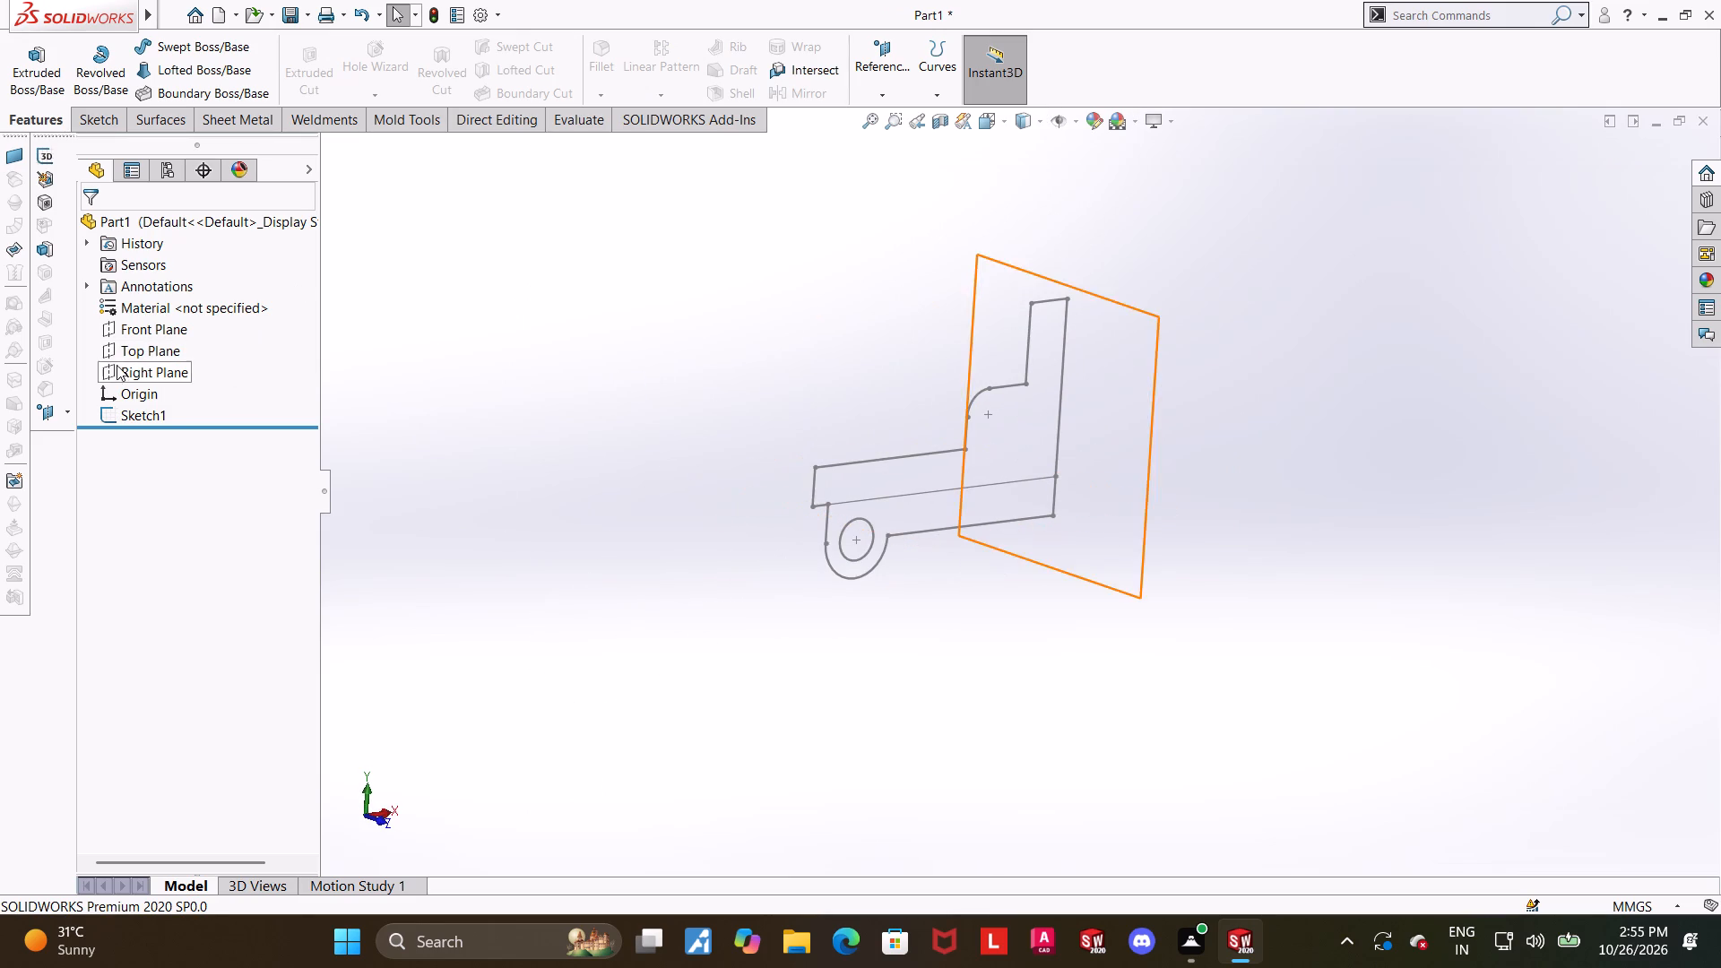
click(111, 403)
click(118, 418)
click(30, 57)
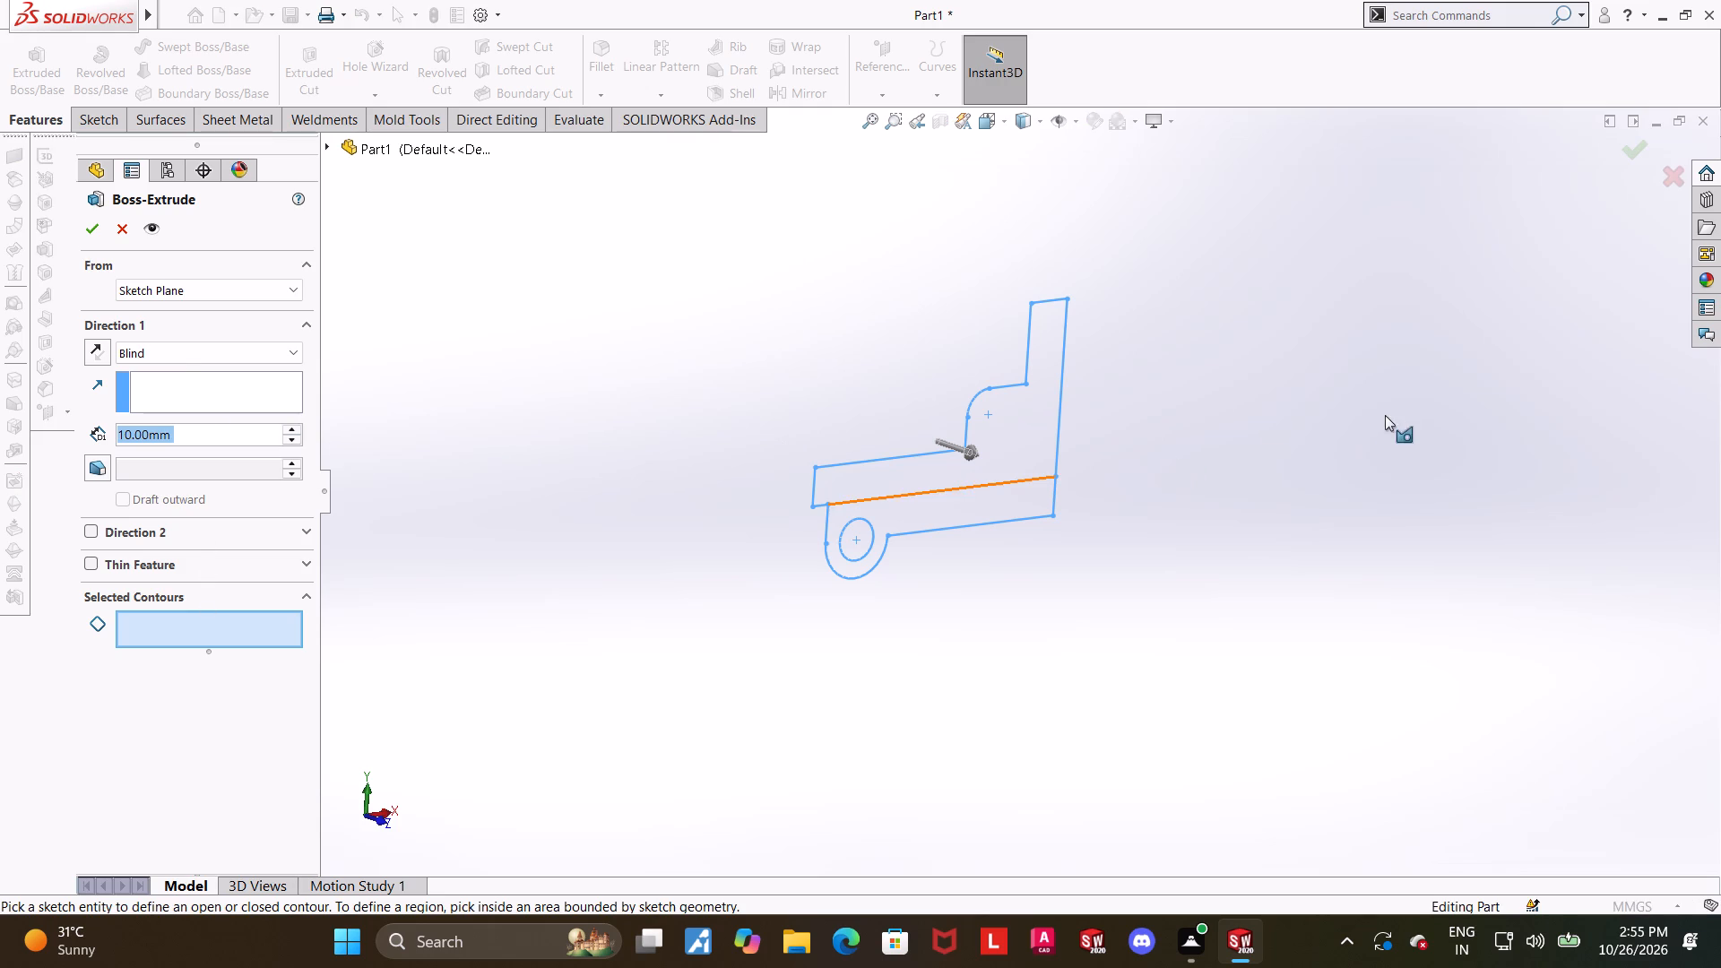
click(1039, 434)
middle_drag(1405, 407, 1436, 414)
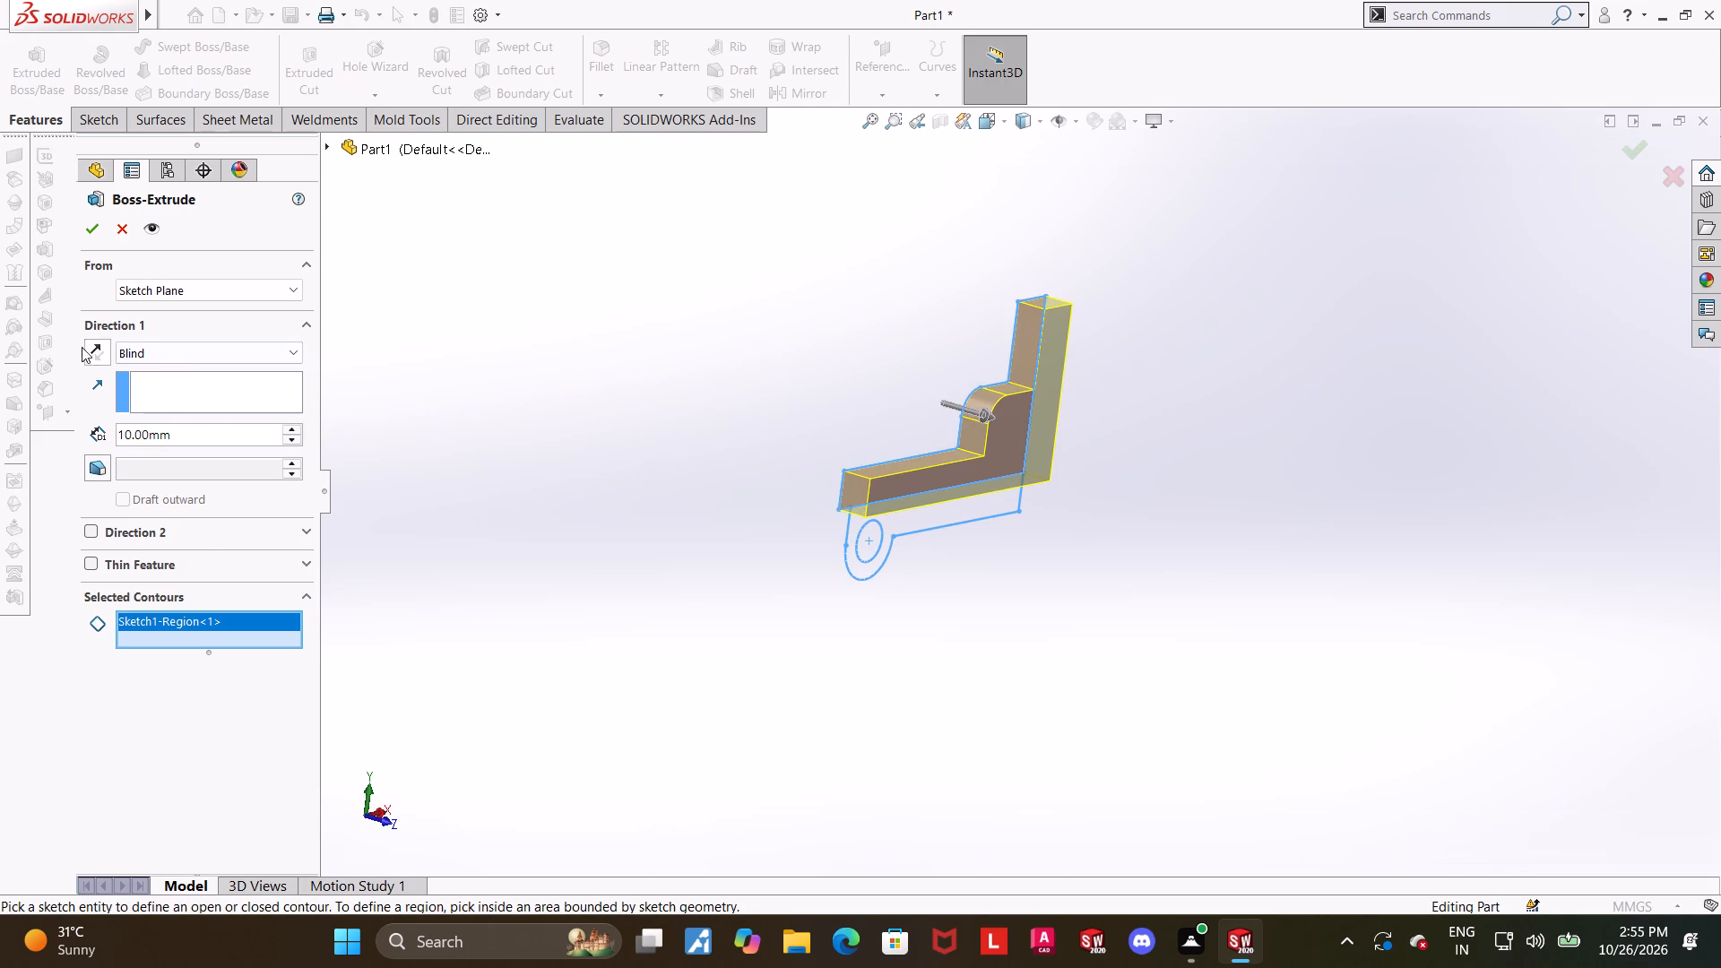
click(169, 344)
click(162, 445)
middle_drag(1203, 494, 1212, 480)
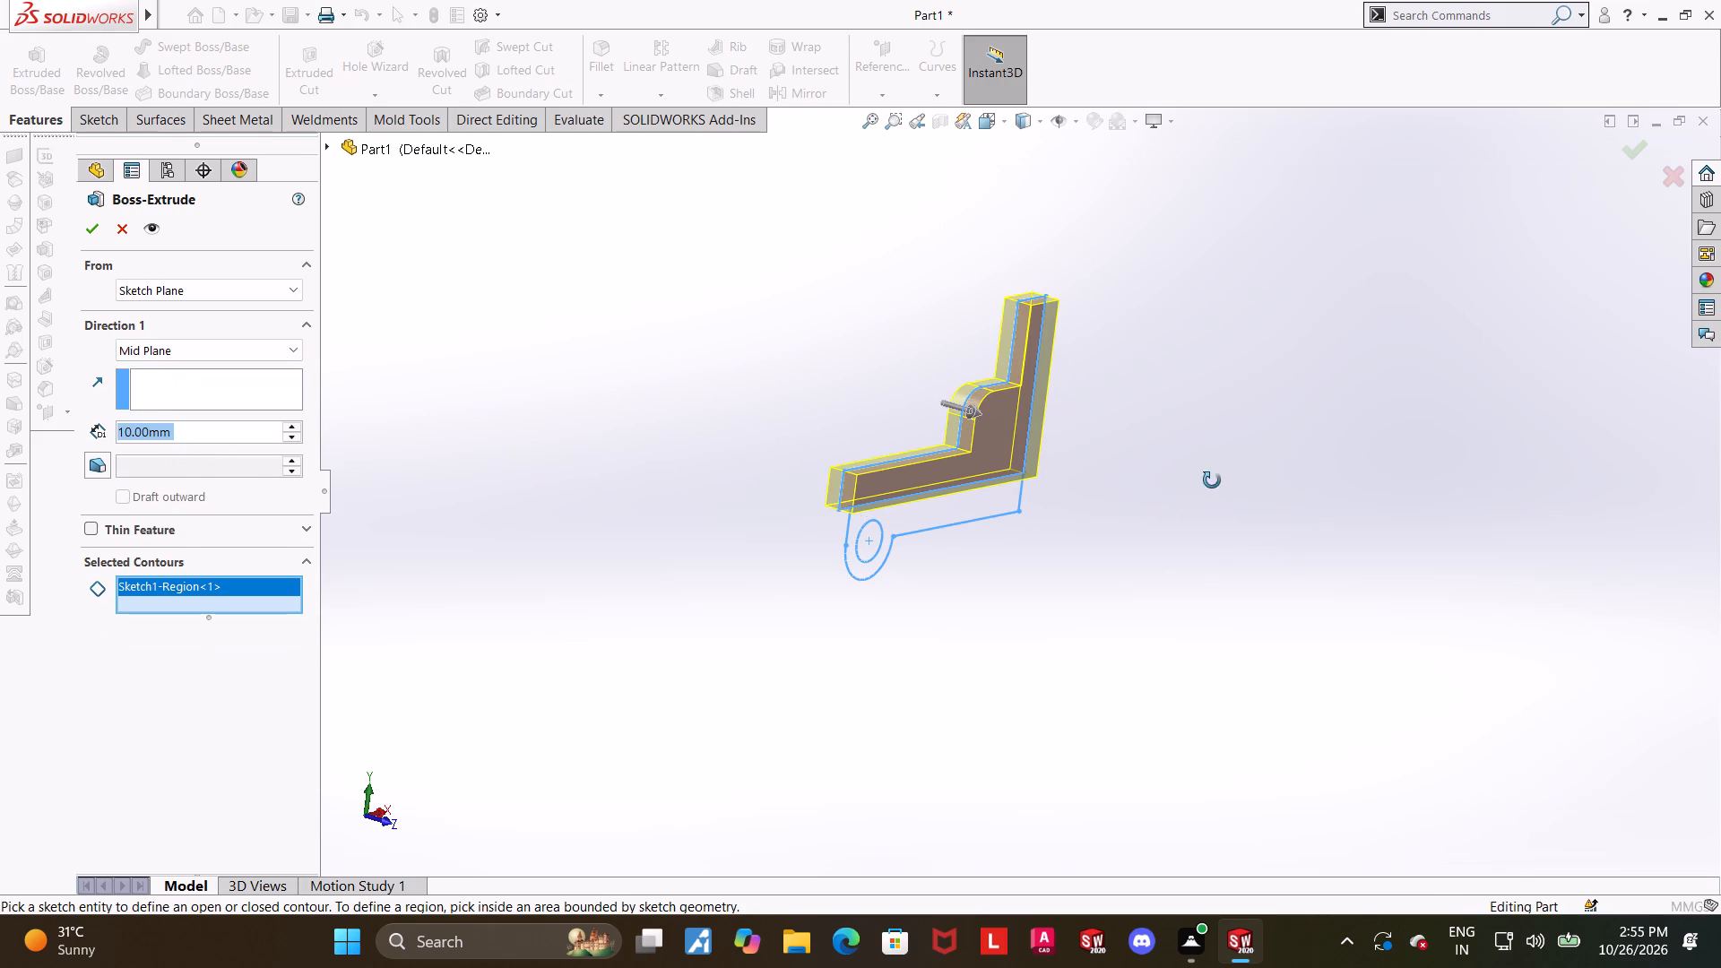
middle_drag(1212, 480, 1232, 497)
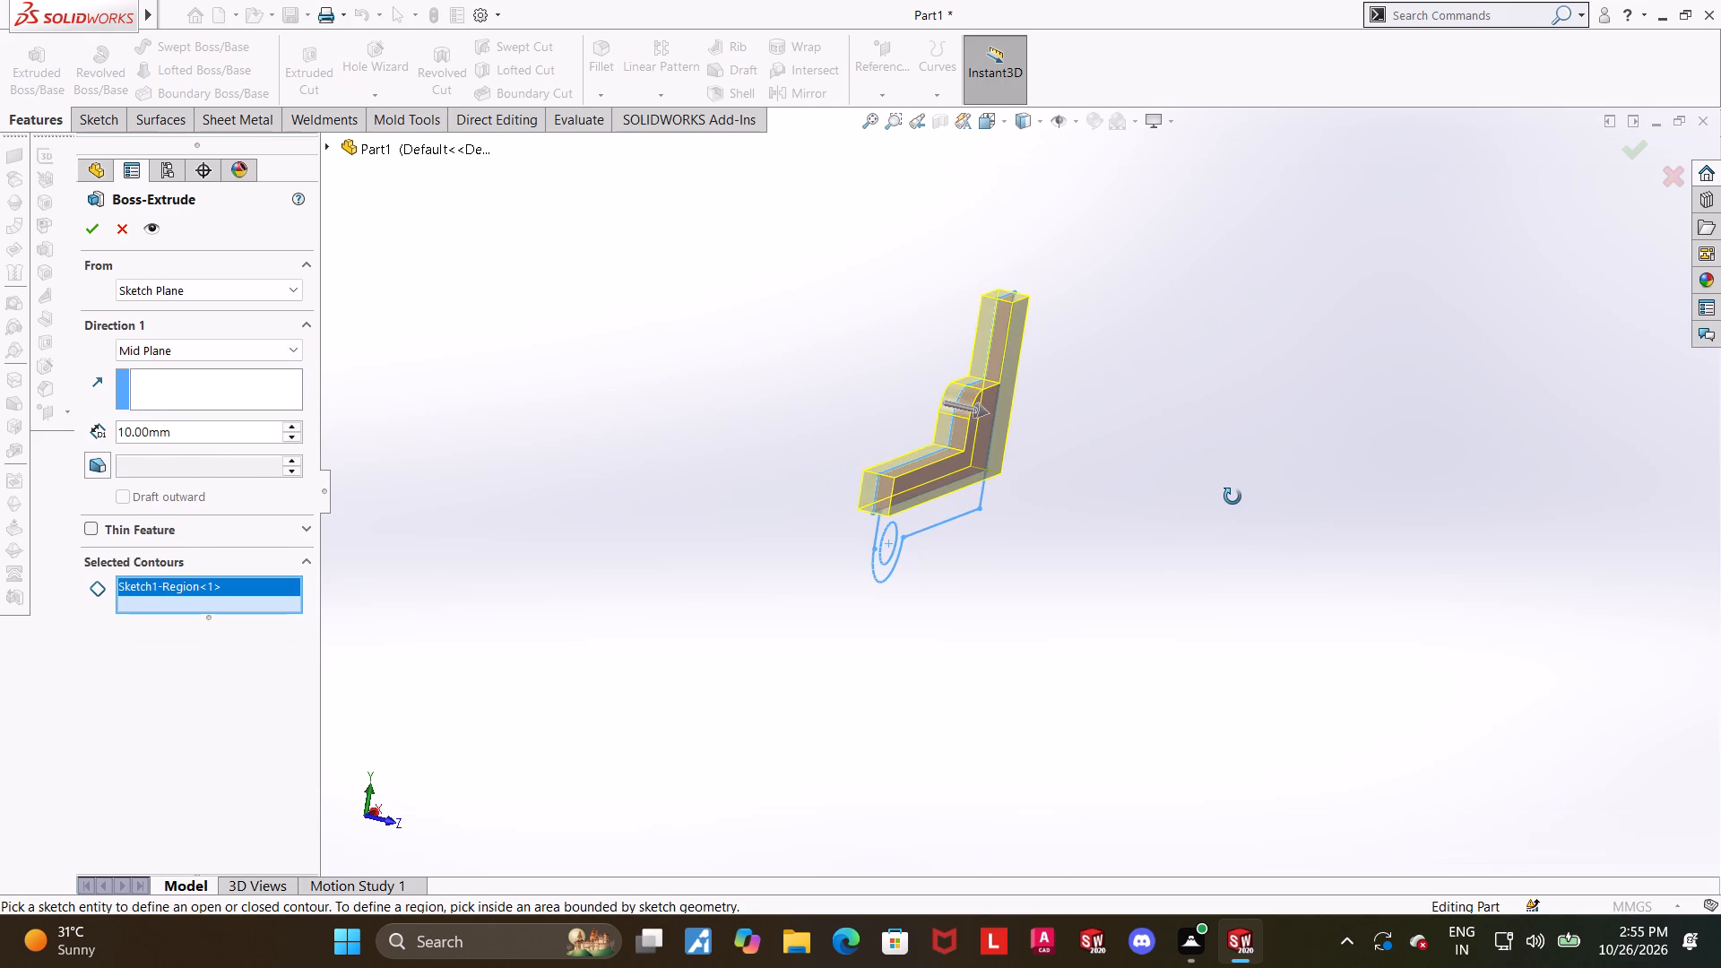
middle_drag(1232, 497, 1230, 498)
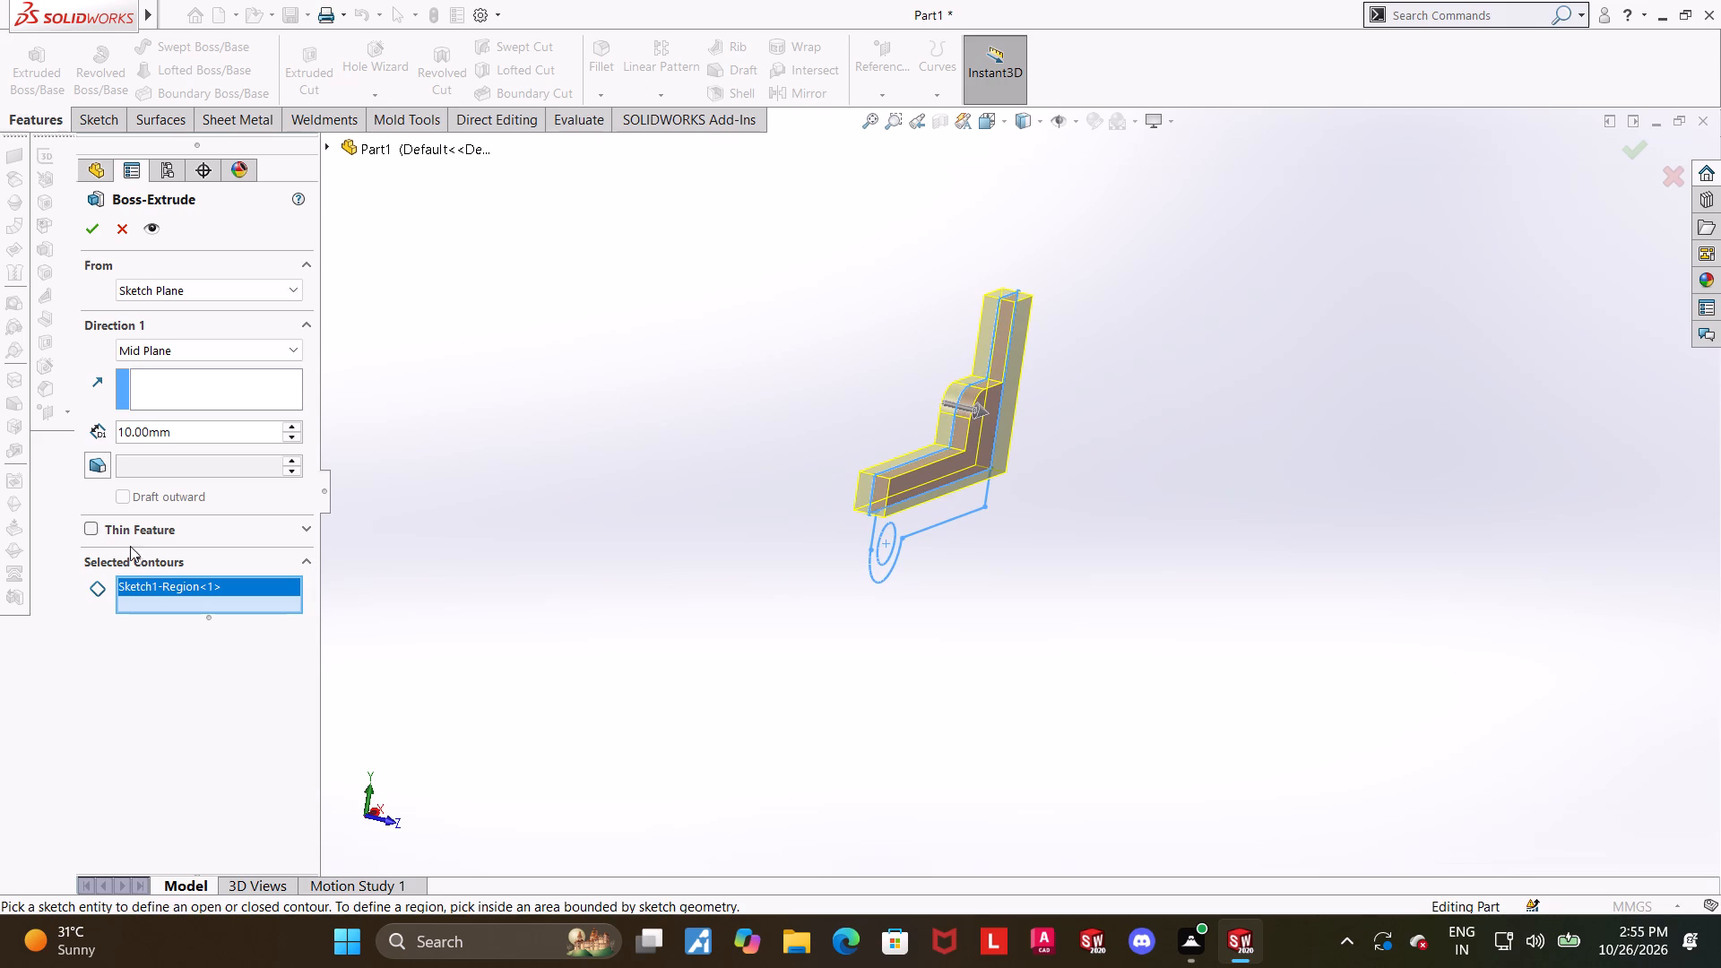
click(199, 428)
drag(202, 428, 25, 442)
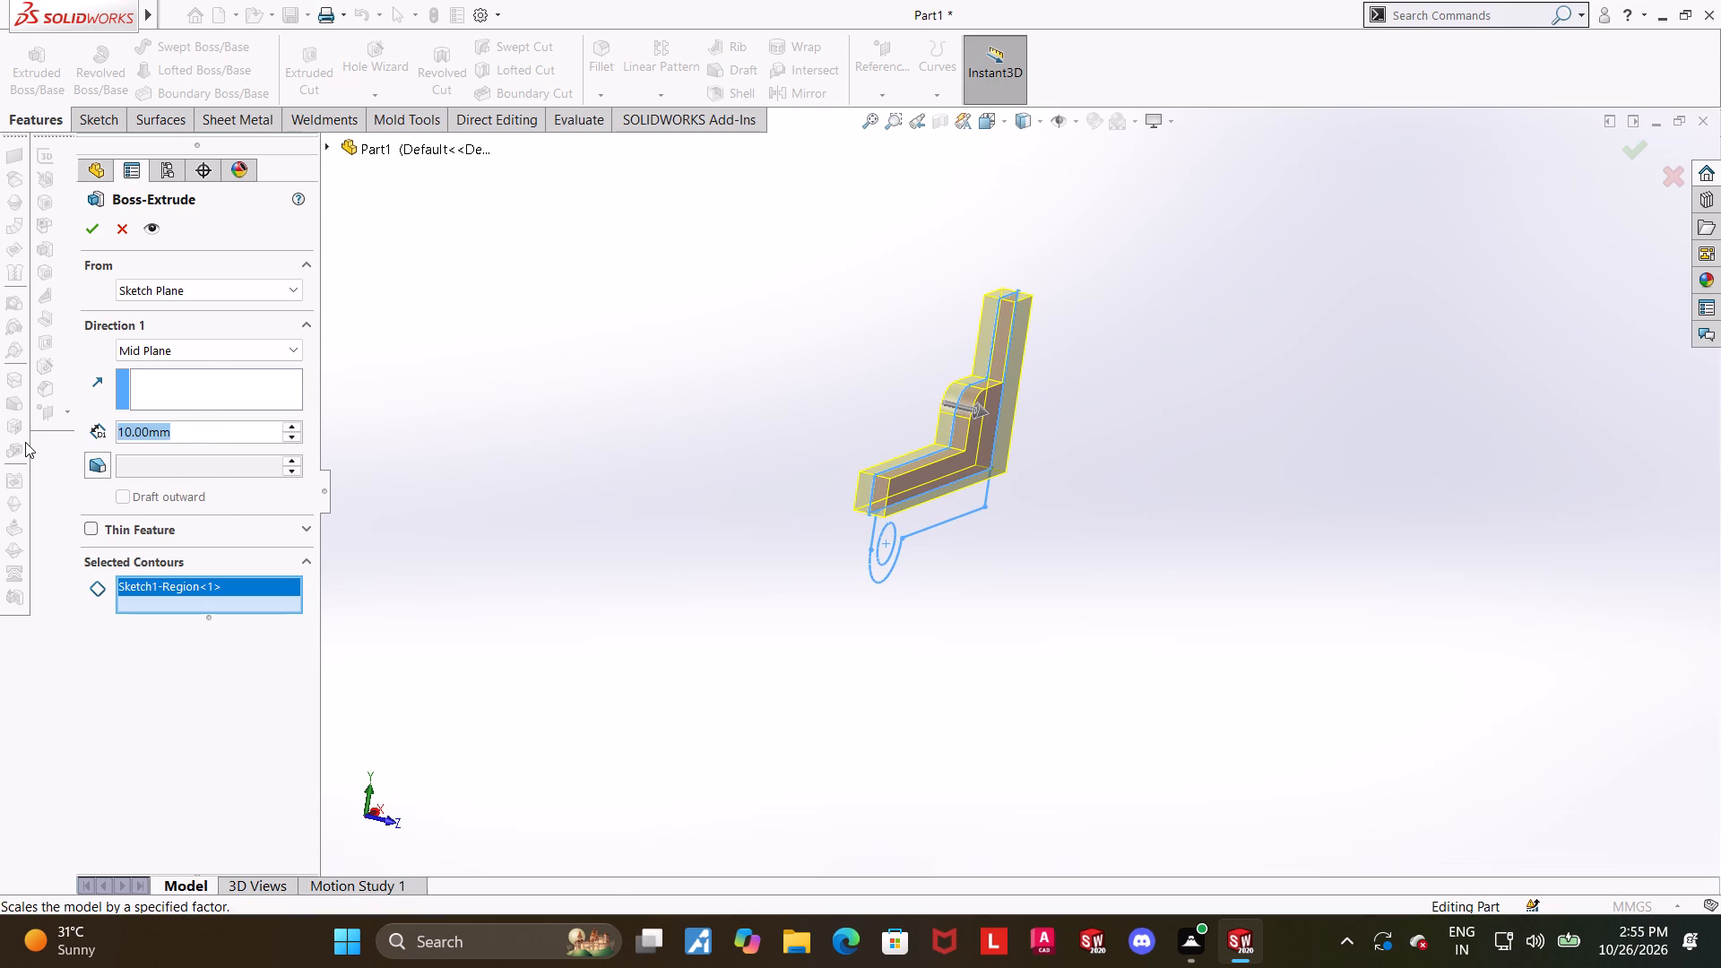
text(72)
key(Return)
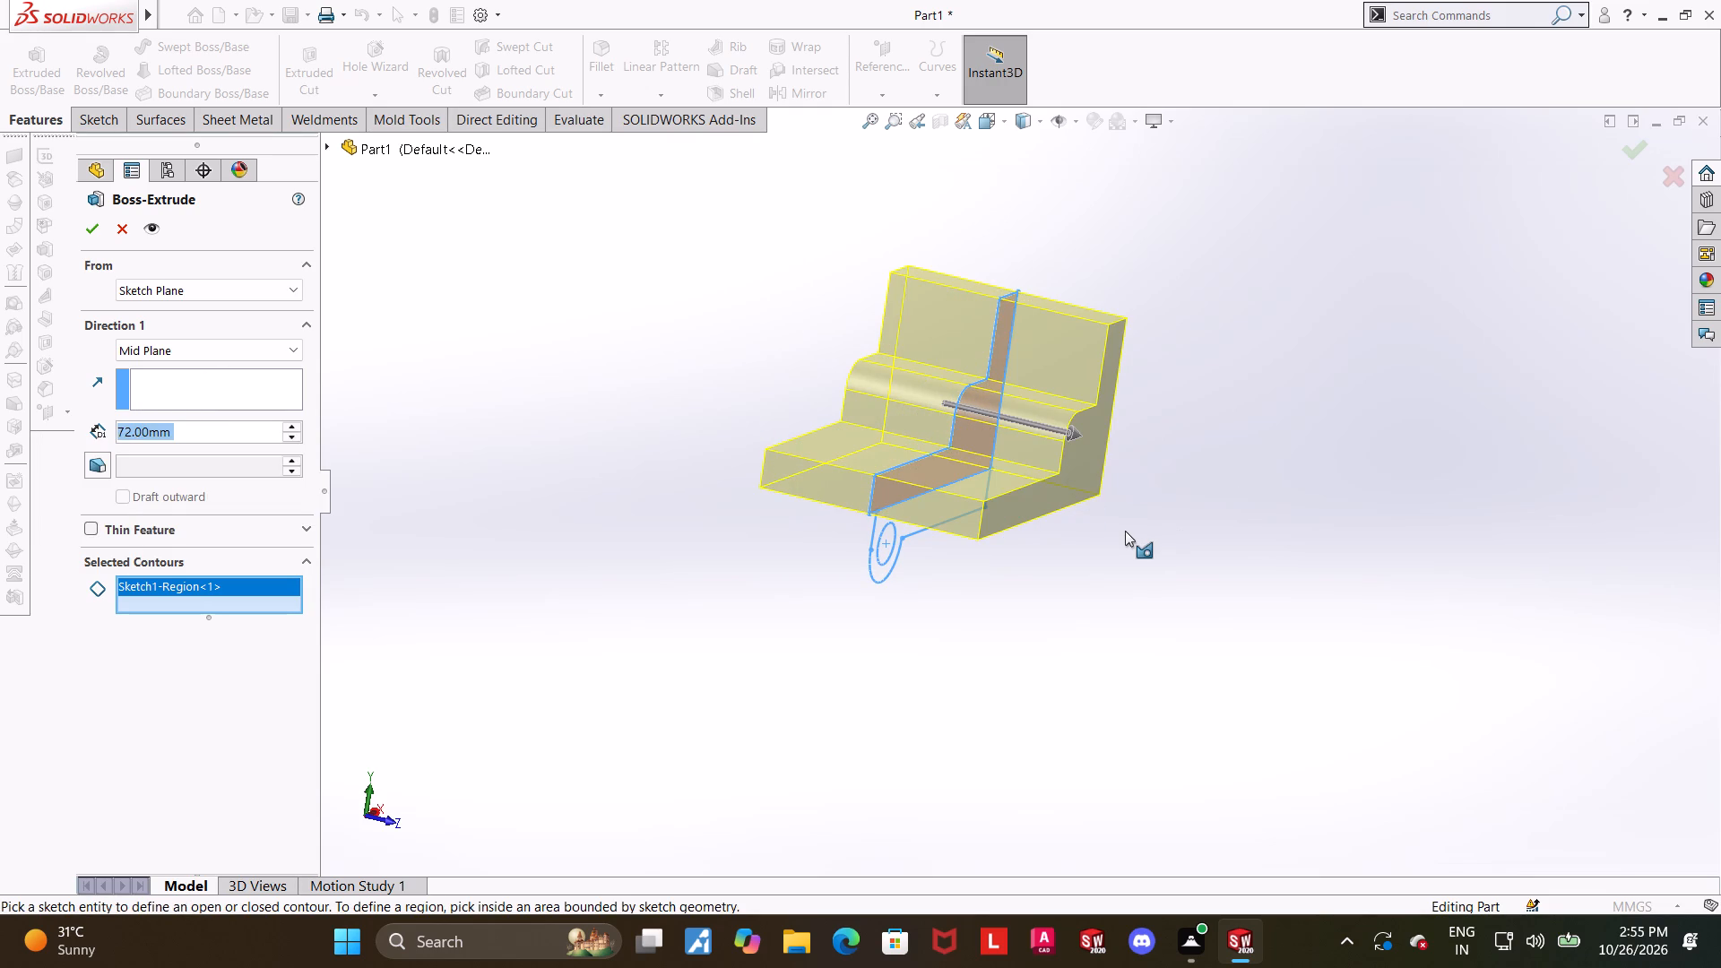
middle_drag(793, 557, 772, 574)
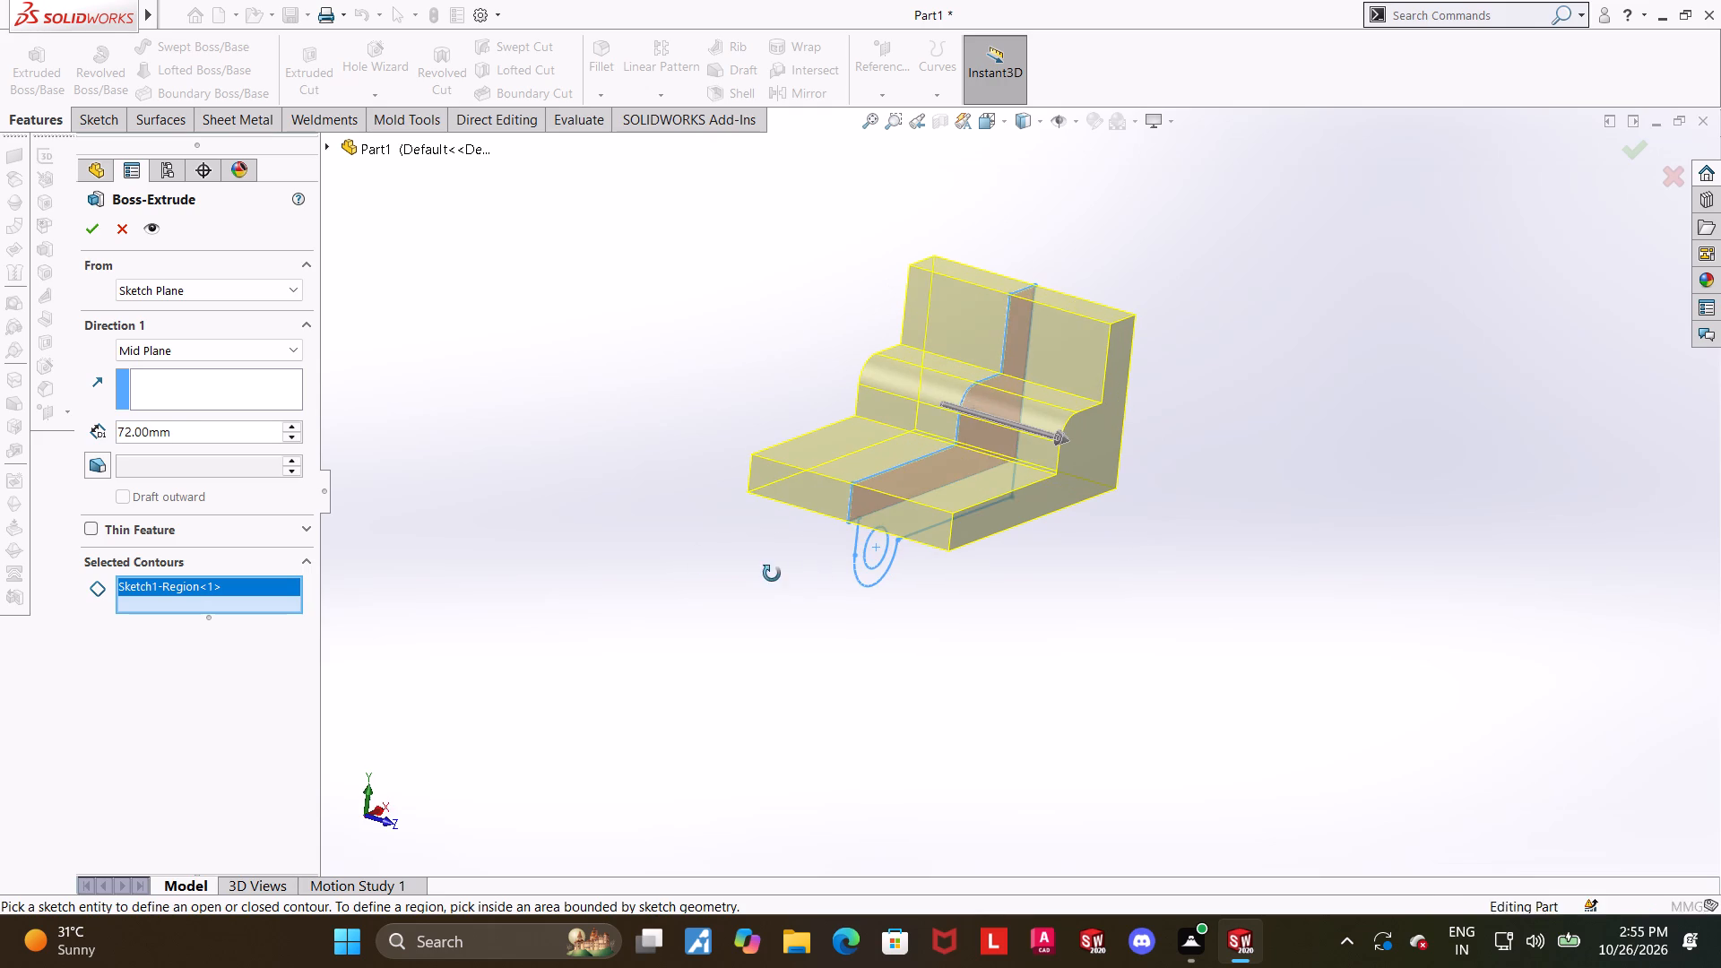
middle_drag(772, 574, 771, 574)
click(101, 238)
click(809, 596)
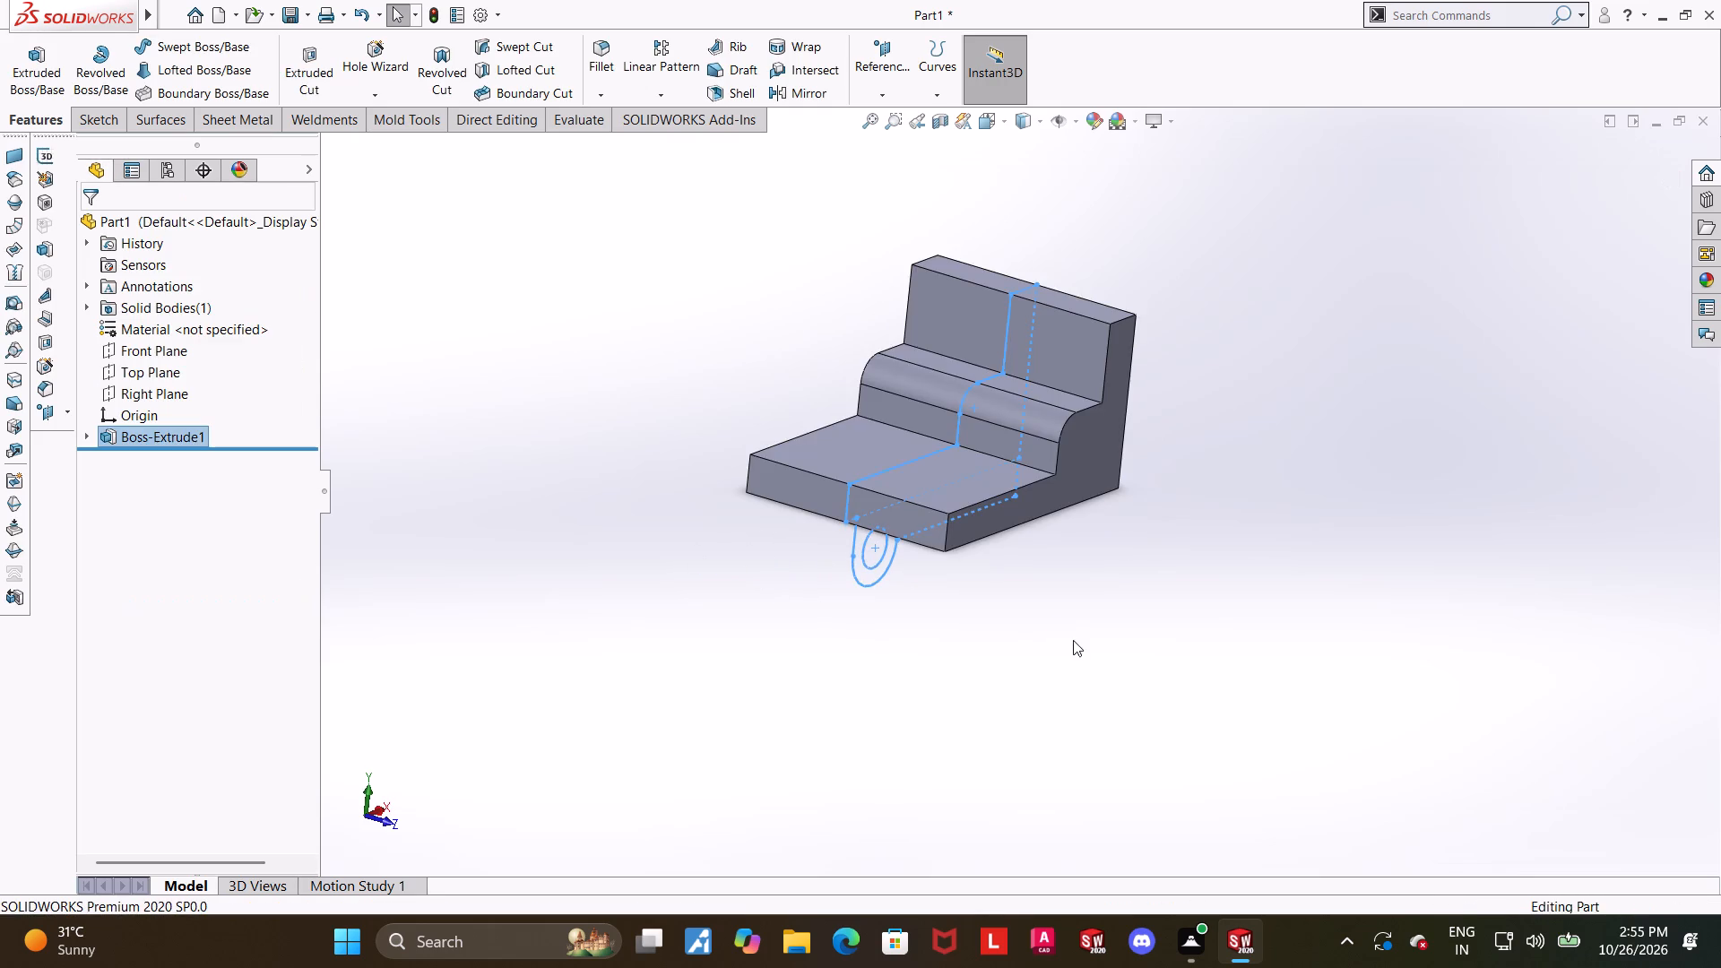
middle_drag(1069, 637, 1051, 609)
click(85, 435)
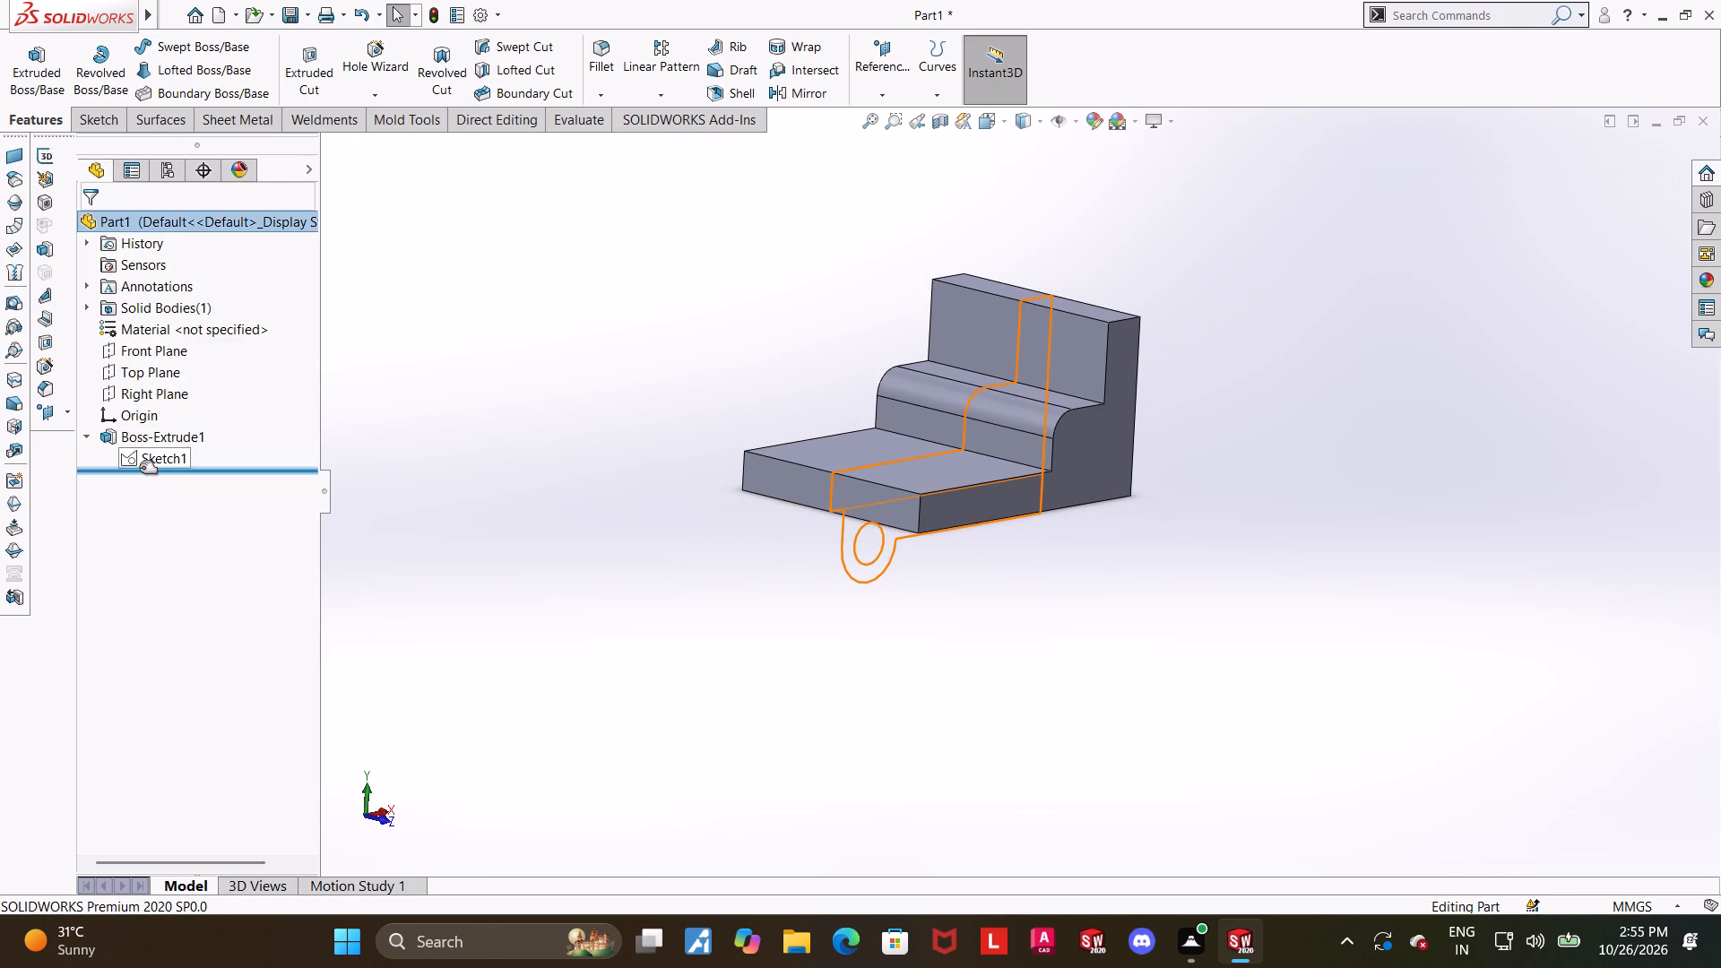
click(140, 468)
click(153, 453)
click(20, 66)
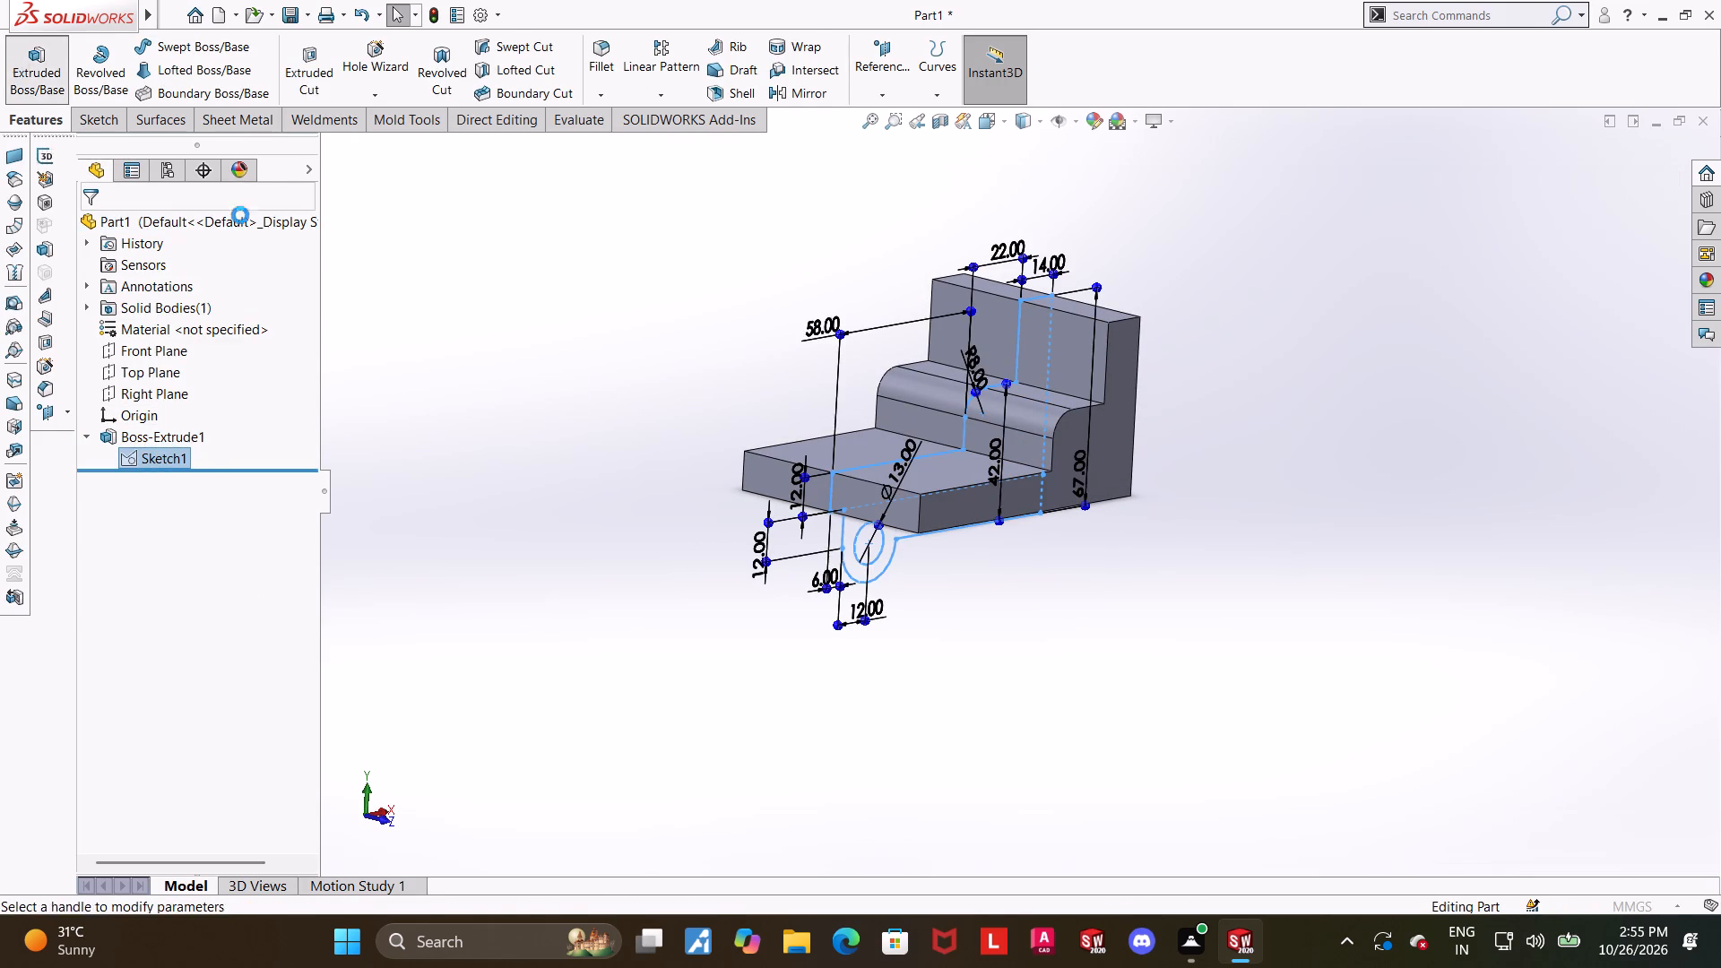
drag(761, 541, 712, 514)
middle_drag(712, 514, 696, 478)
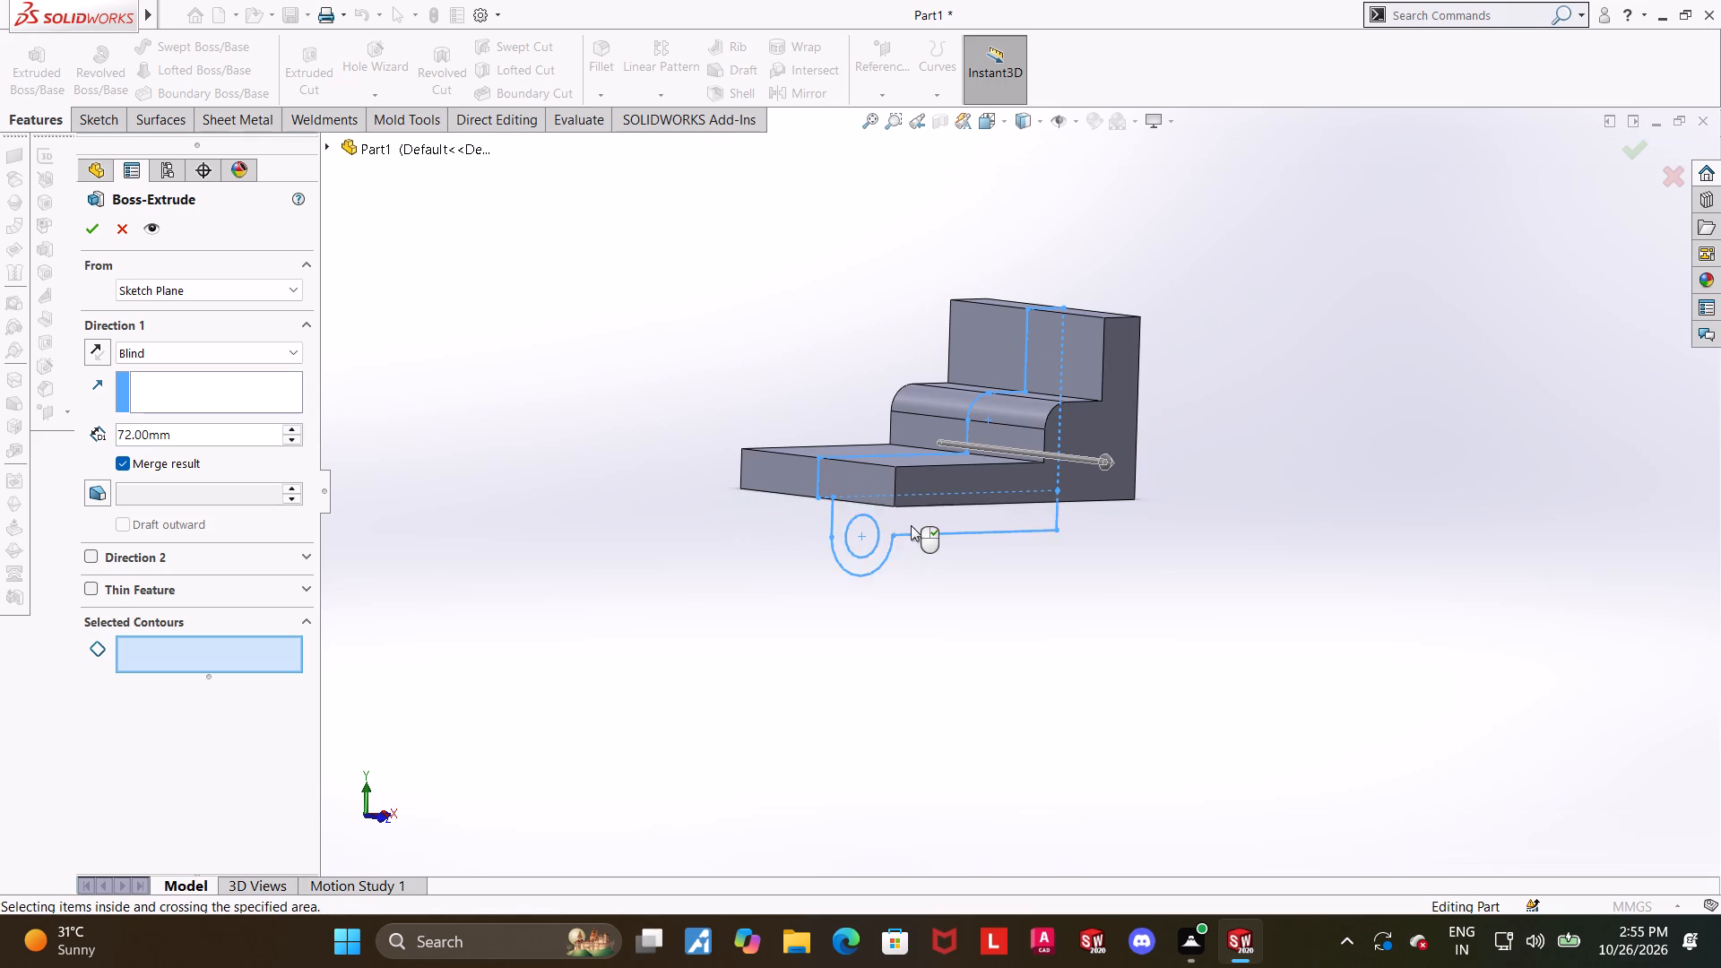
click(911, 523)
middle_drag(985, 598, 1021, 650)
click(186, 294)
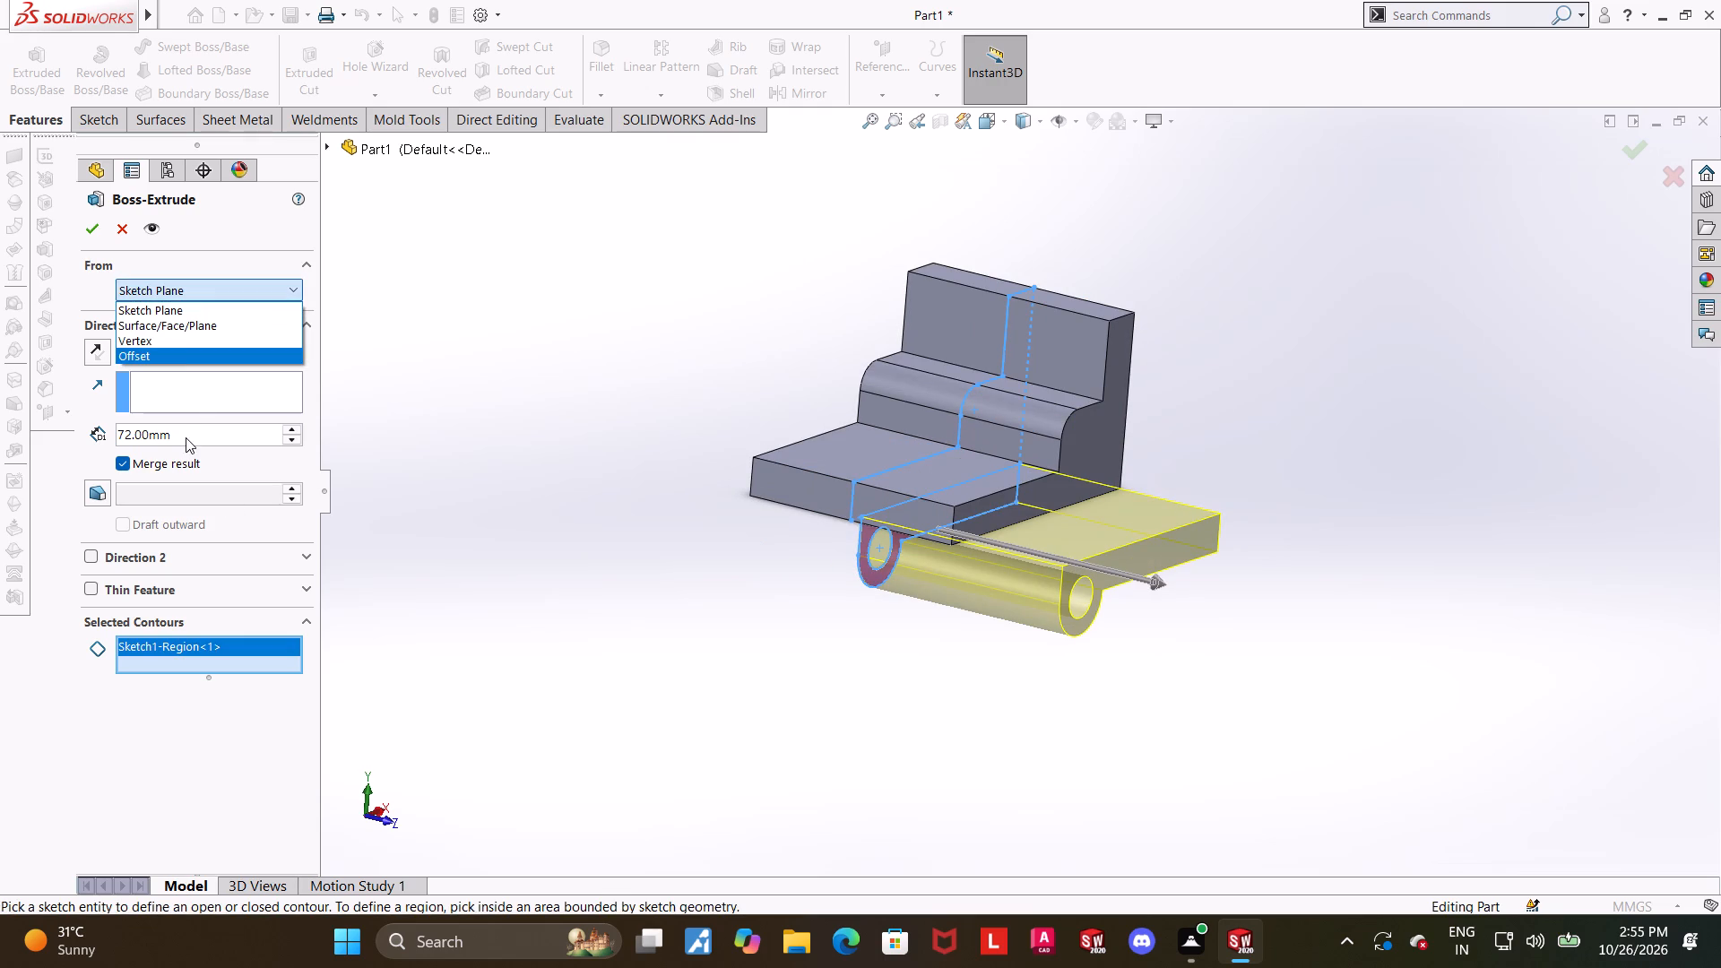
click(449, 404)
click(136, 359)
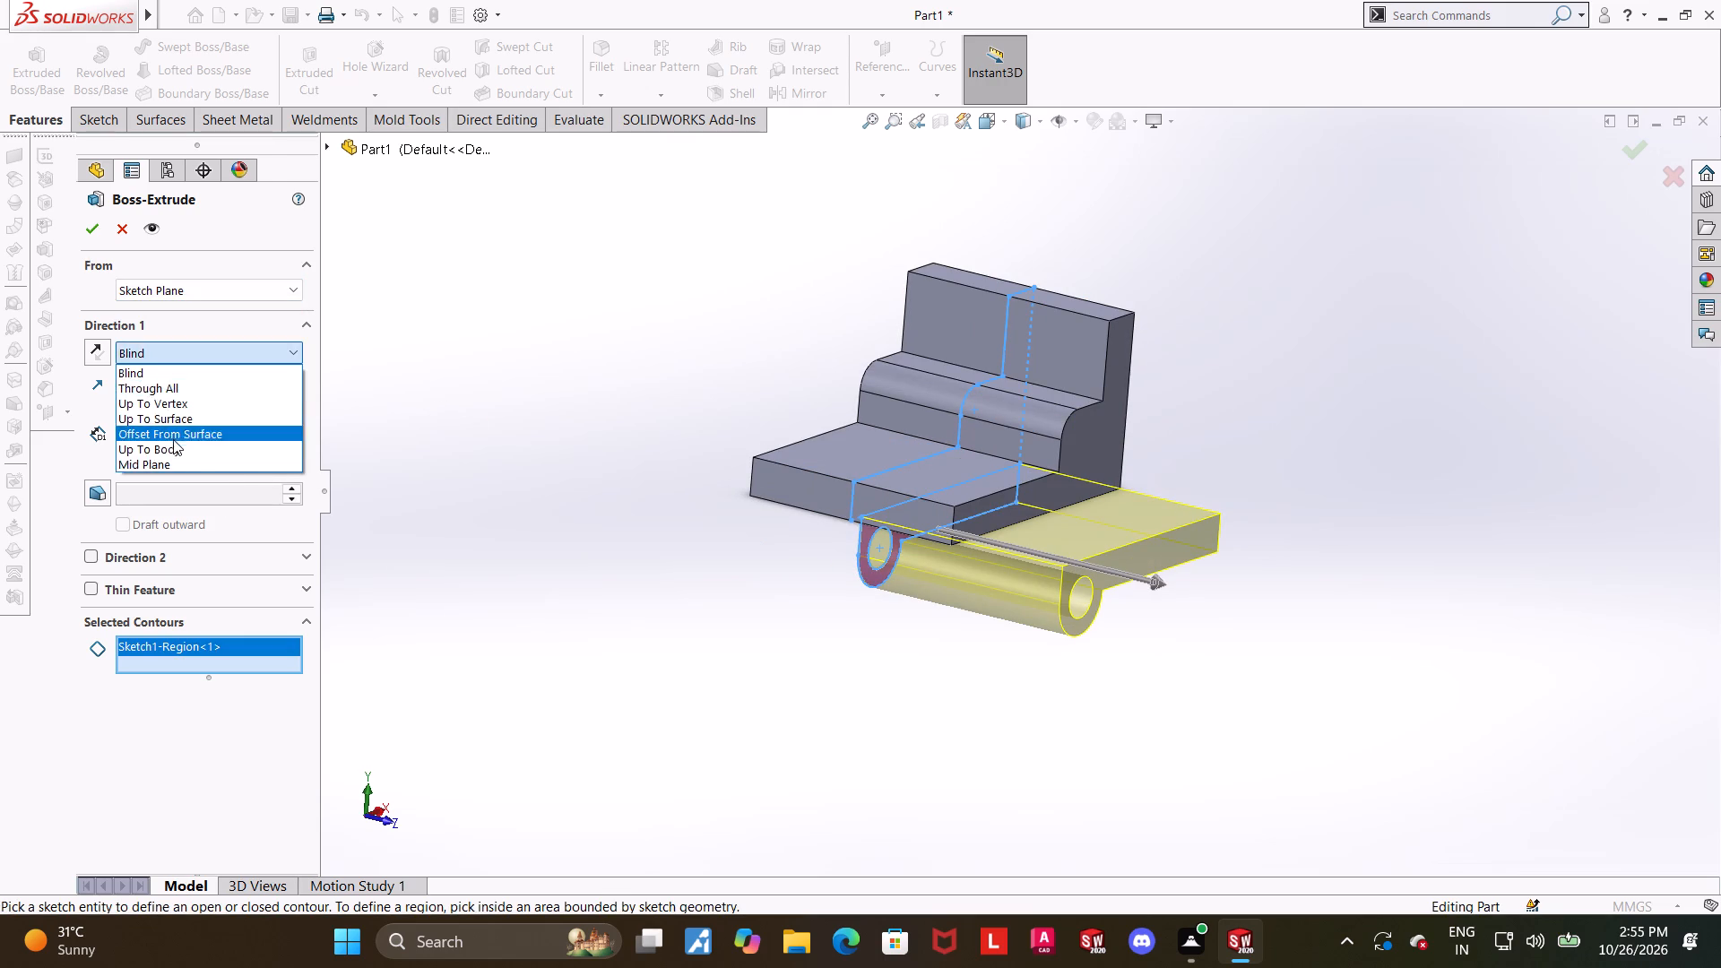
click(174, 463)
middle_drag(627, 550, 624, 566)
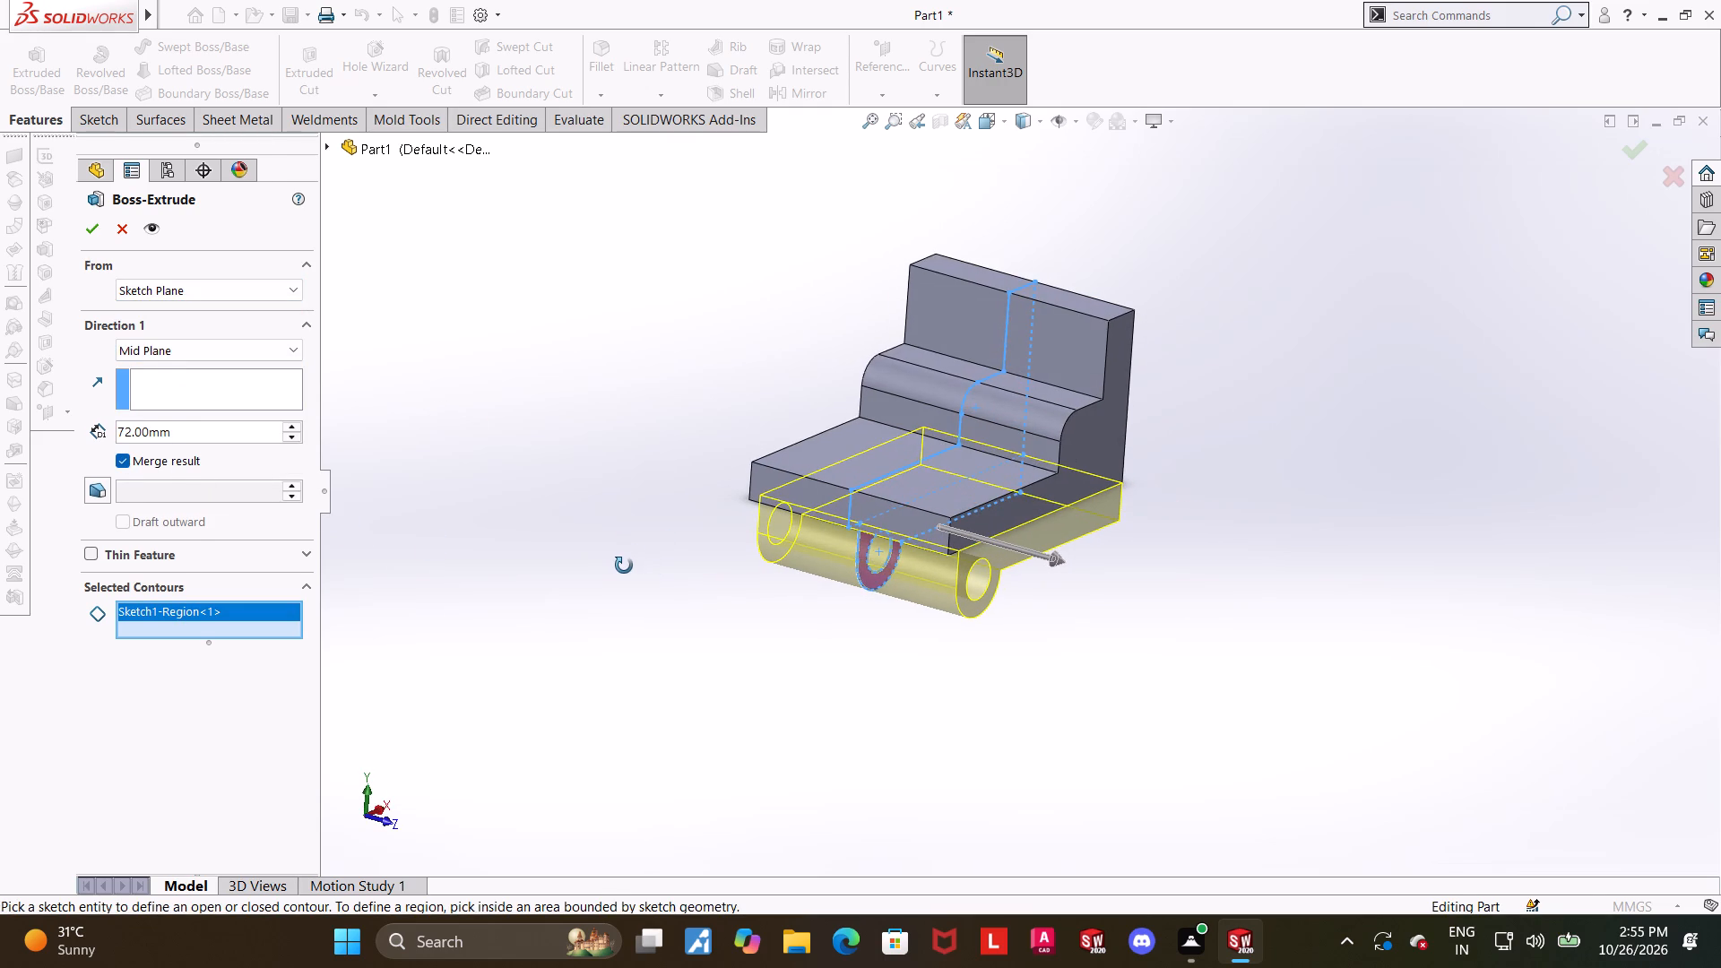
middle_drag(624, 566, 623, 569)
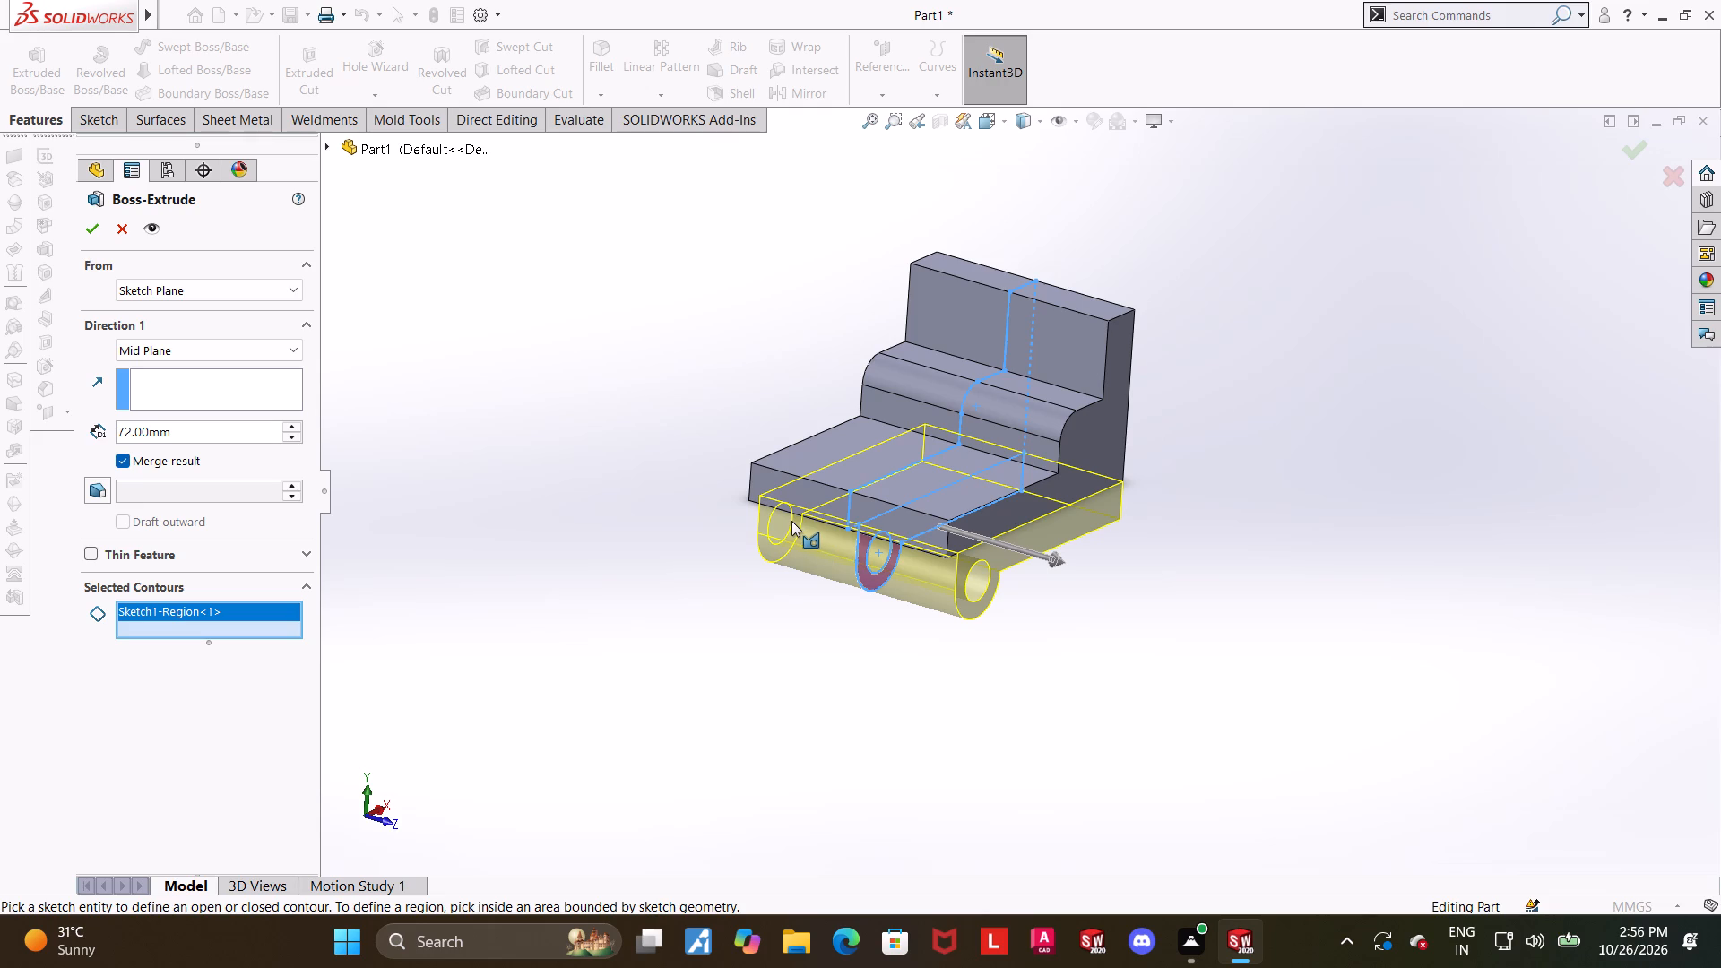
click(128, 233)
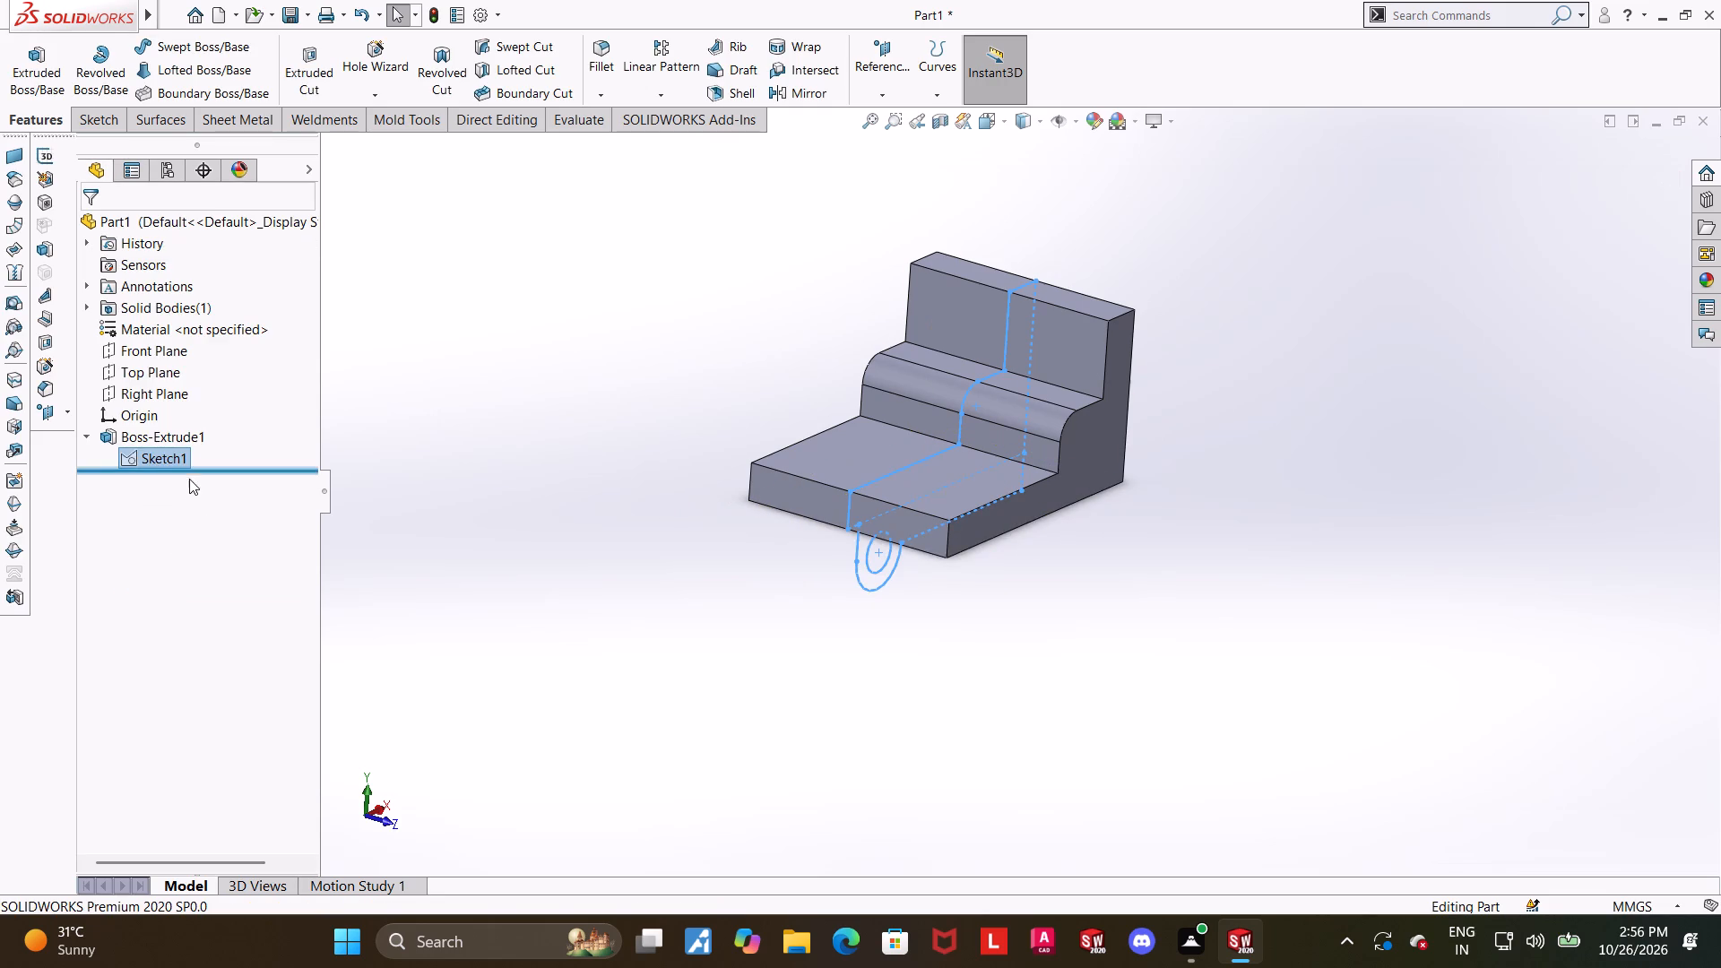
Reopen the extrusion's profile sketch square-on, trim away the horizontal dividing line above the lug, and exit the sketch.
click(133, 453)
click(143, 412)
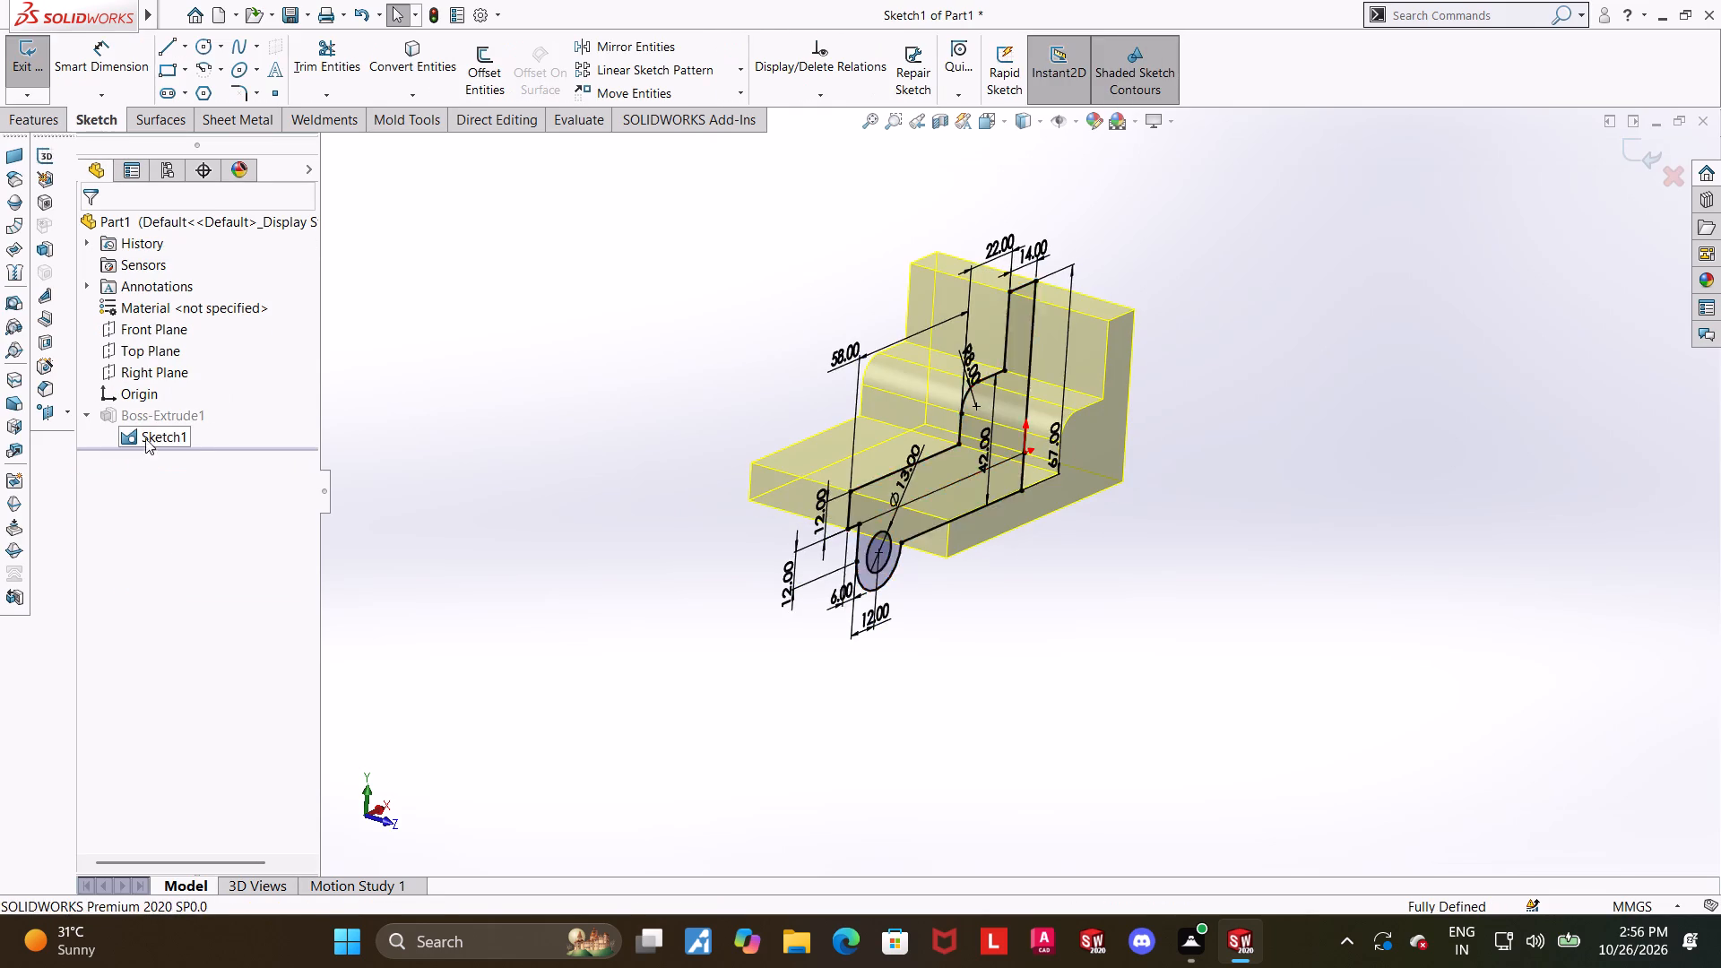
click(151, 441)
click(207, 410)
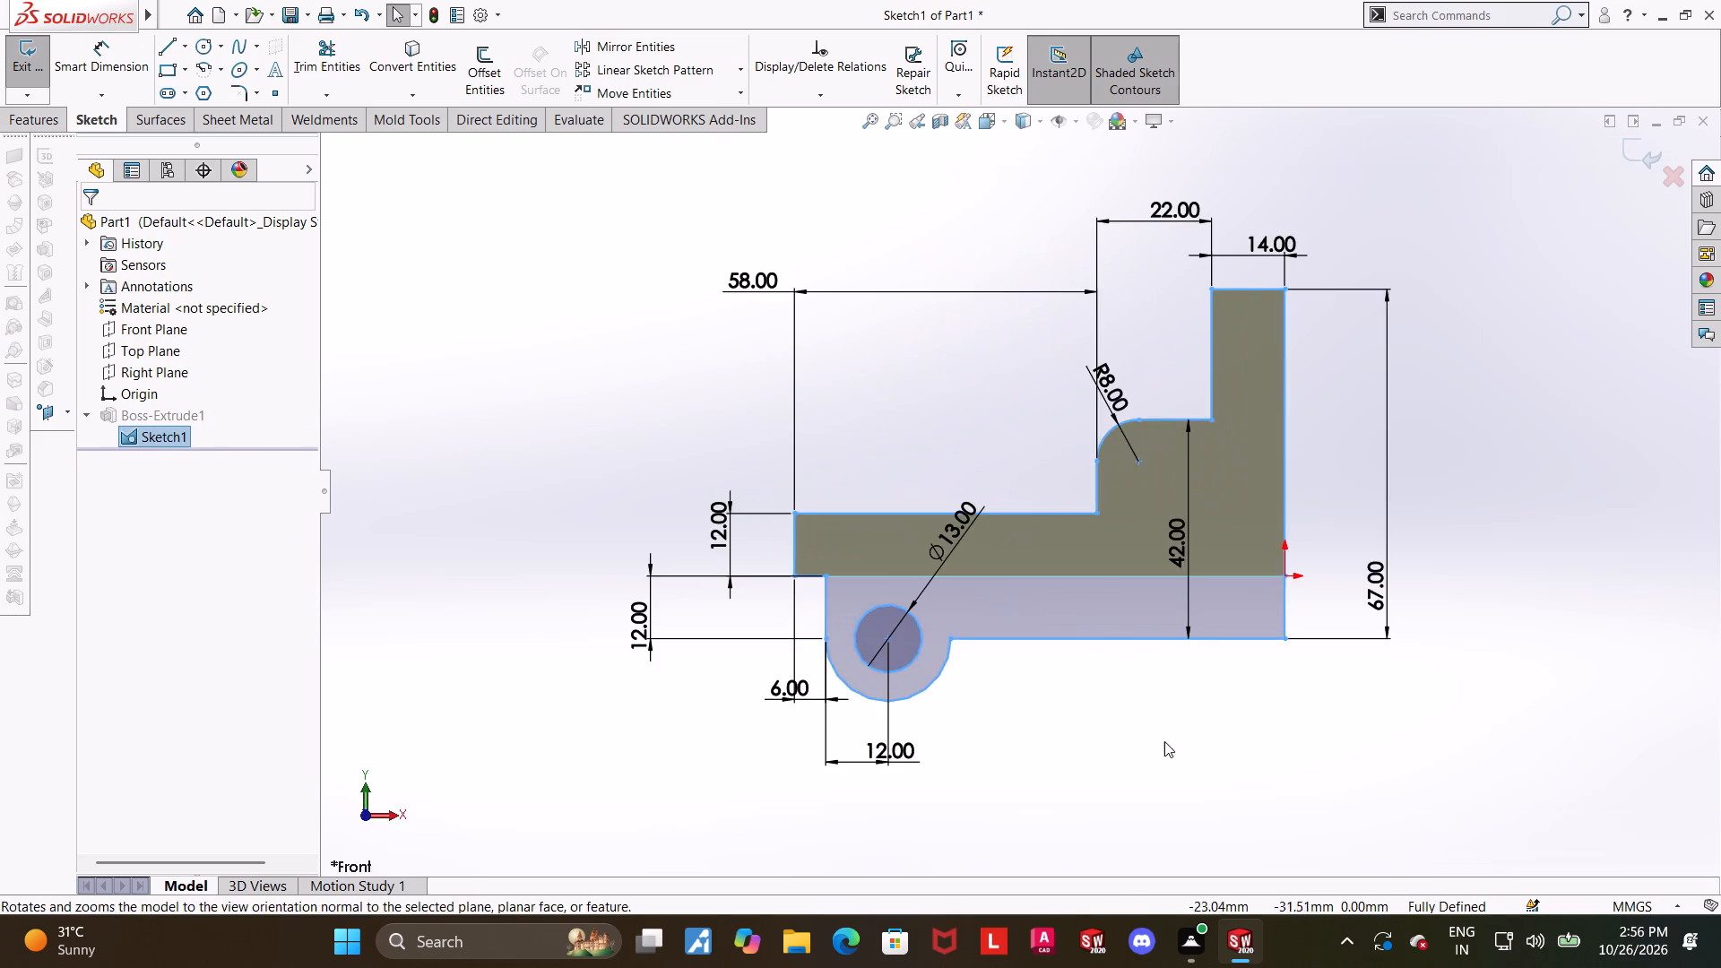
click(1164, 741)
scroll(1217, 584, down, 3)
click(337, 72)
drag(941, 605, 934, 524)
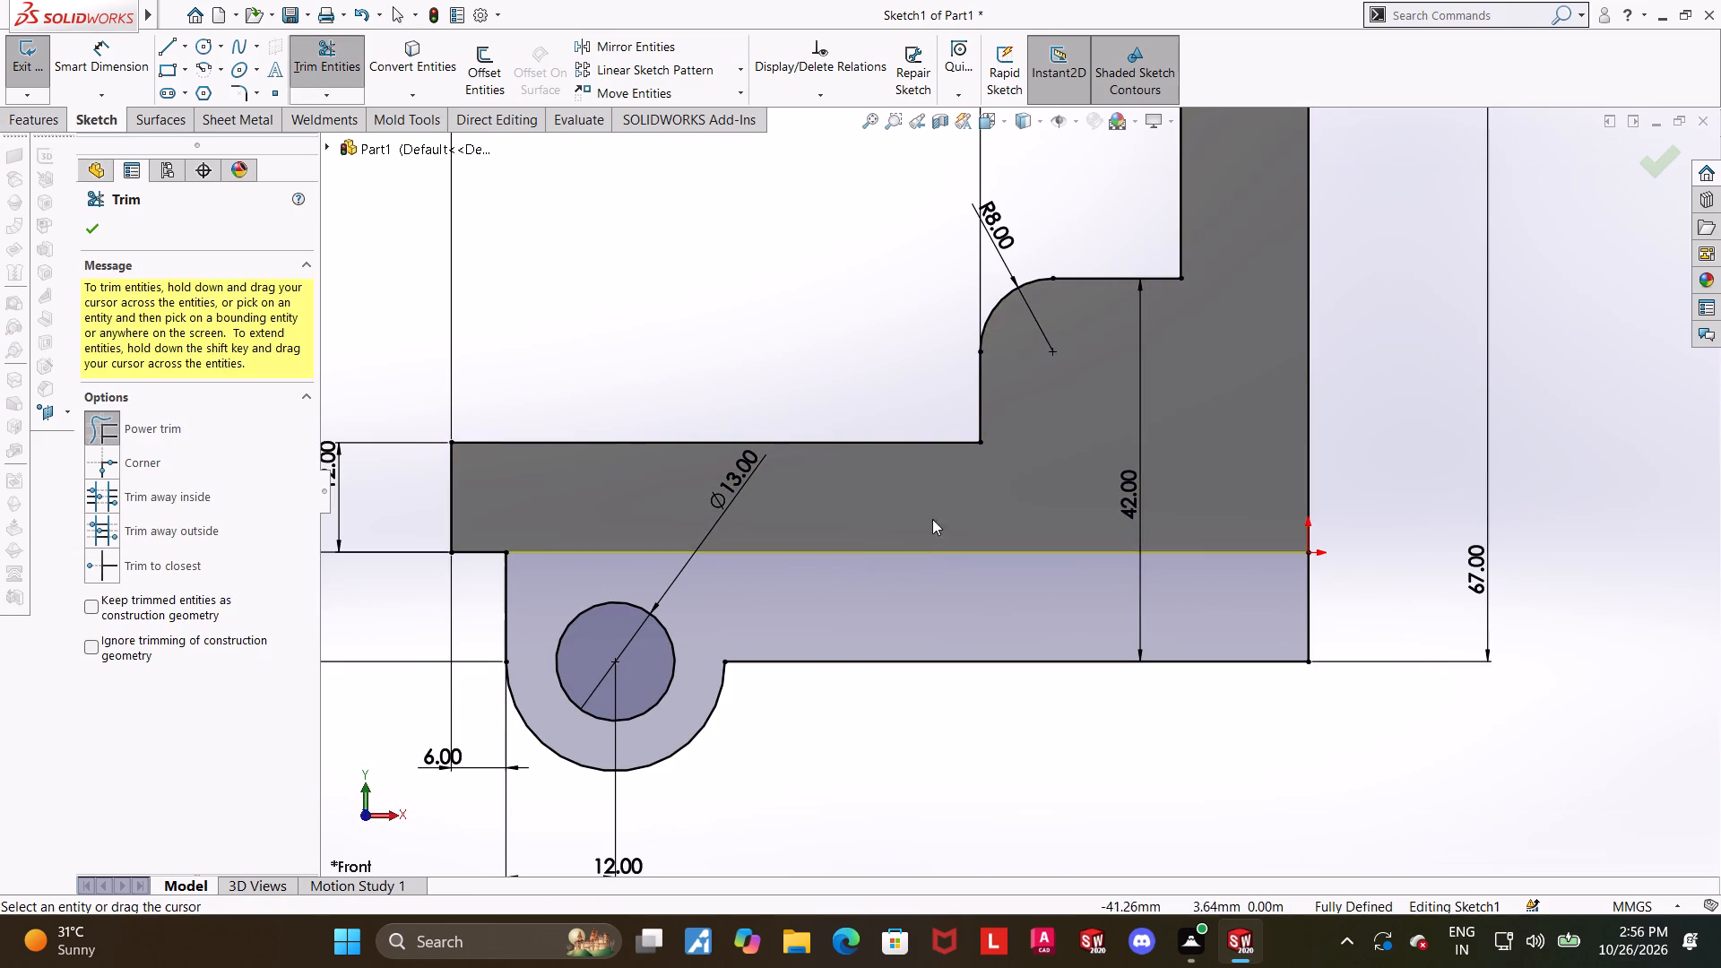
scroll(1059, 577, up, 4)
click(1666, 162)
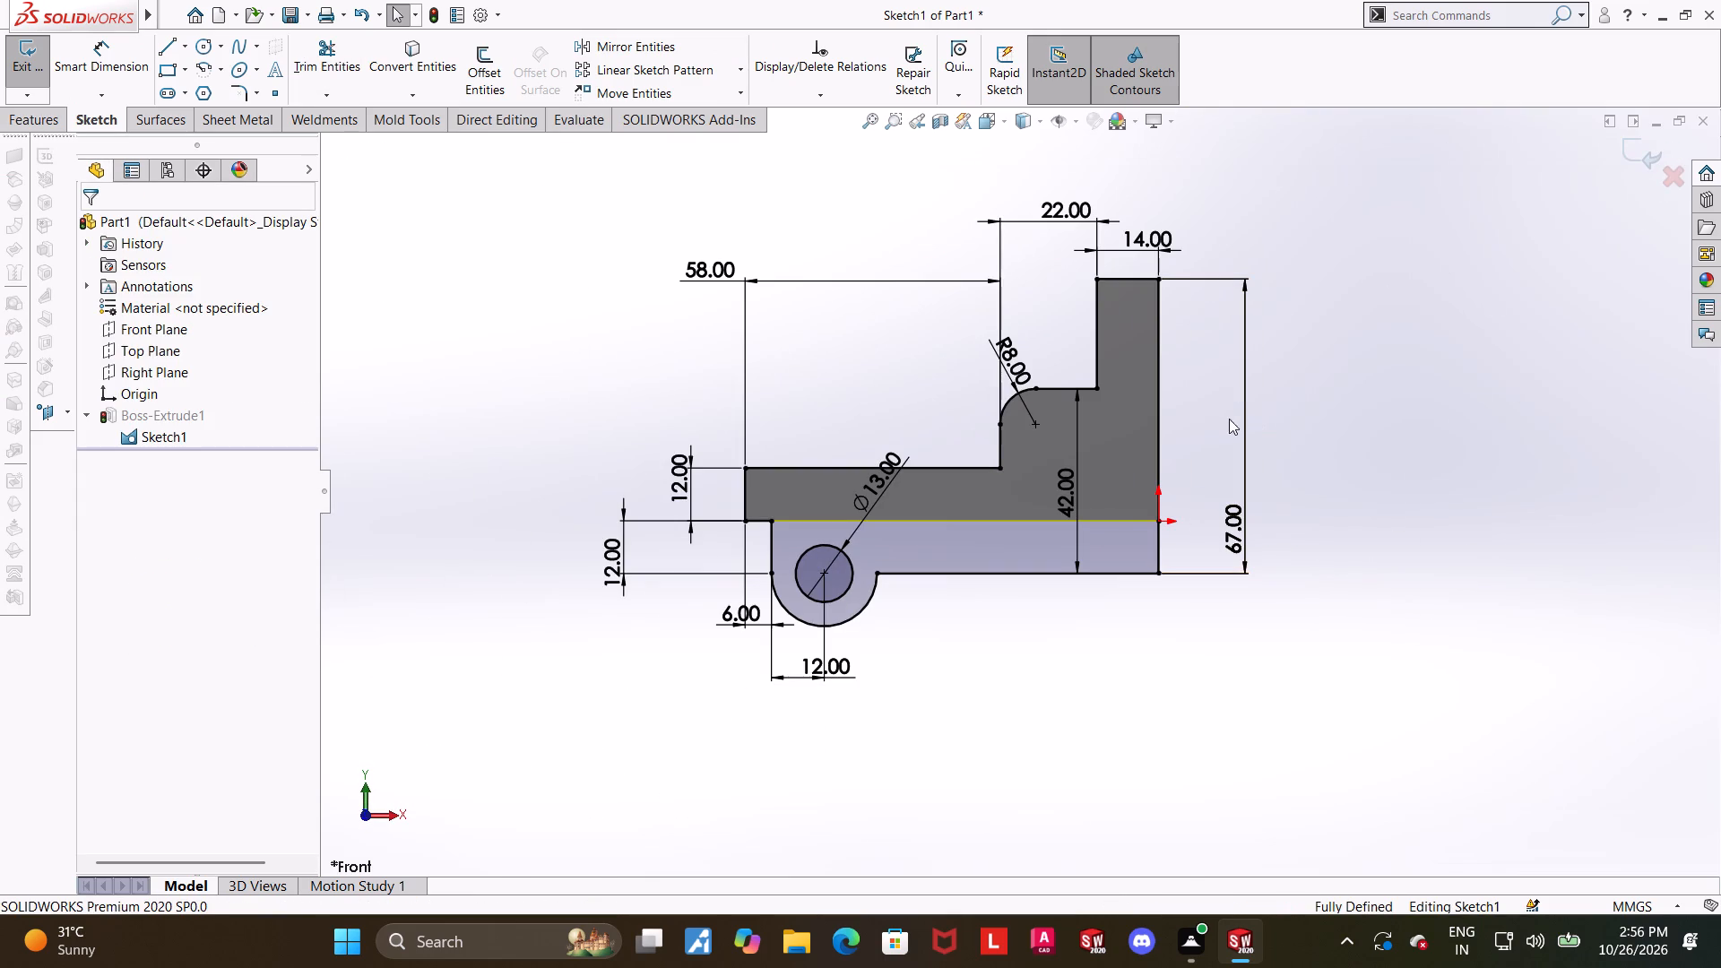
click(1634, 150)
Start a new sketch on the narrow vertical face just above the rounded hole lug, viewed square-on.
middle_drag(1291, 337, 1379, 383)
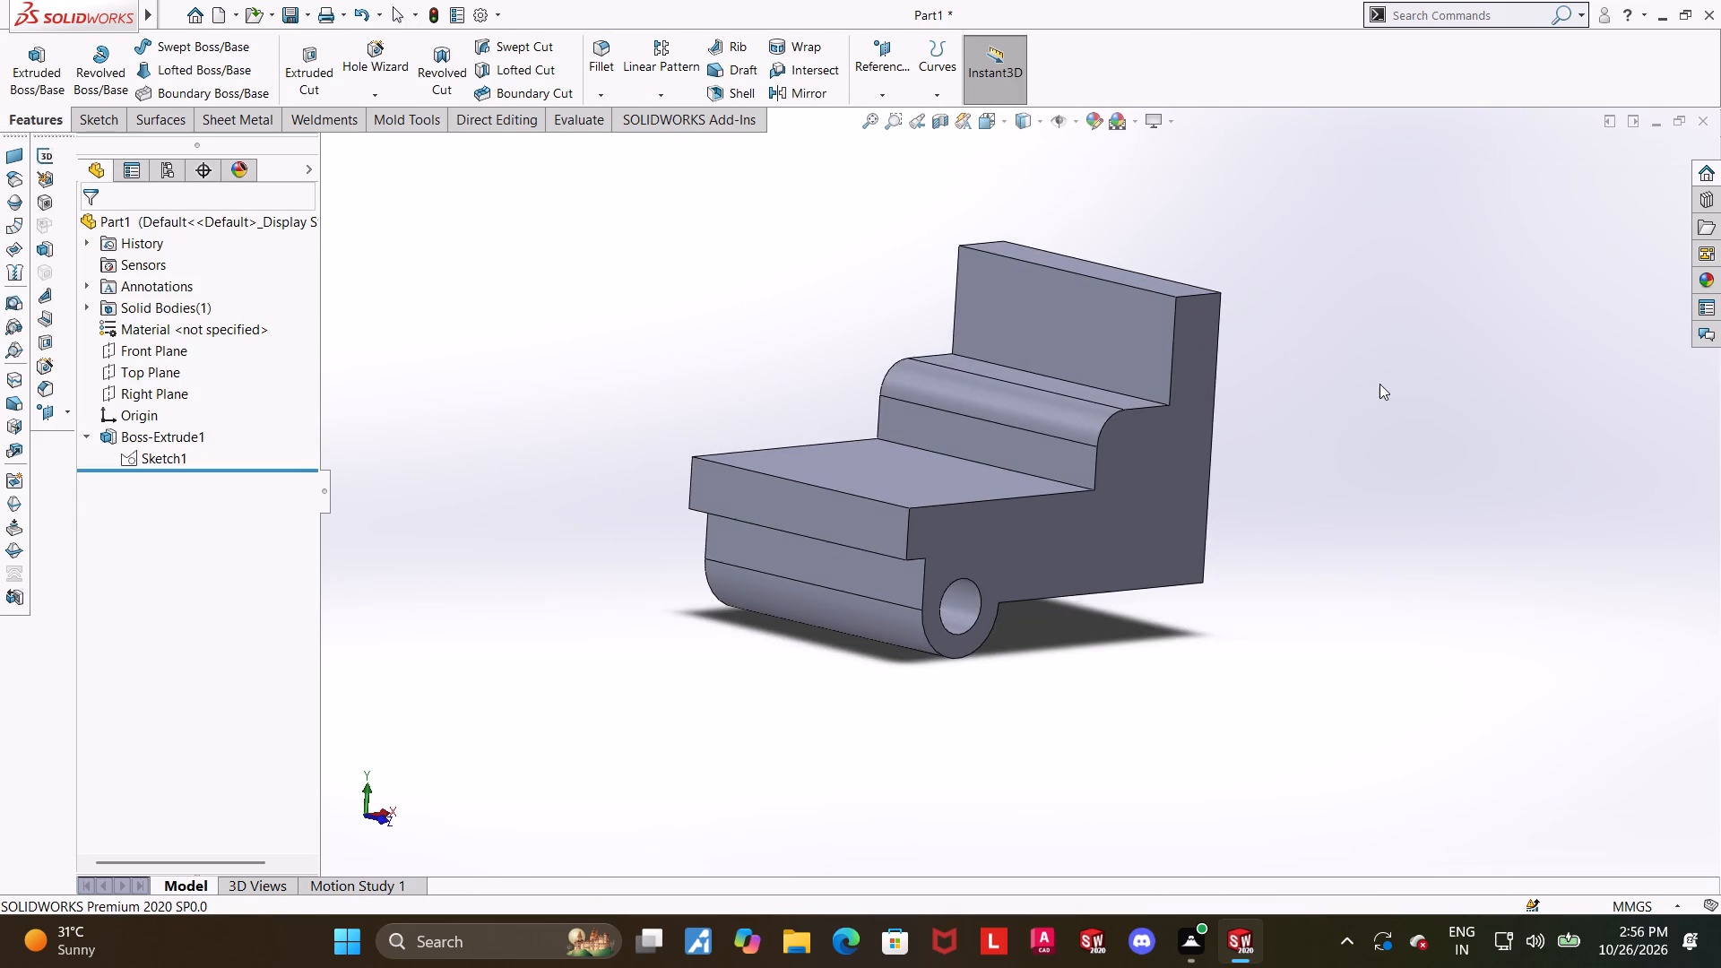
scroll(1377, 471, up, 1)
click(1333, 525)
middle_drag(1334, 522, 1421, 488)
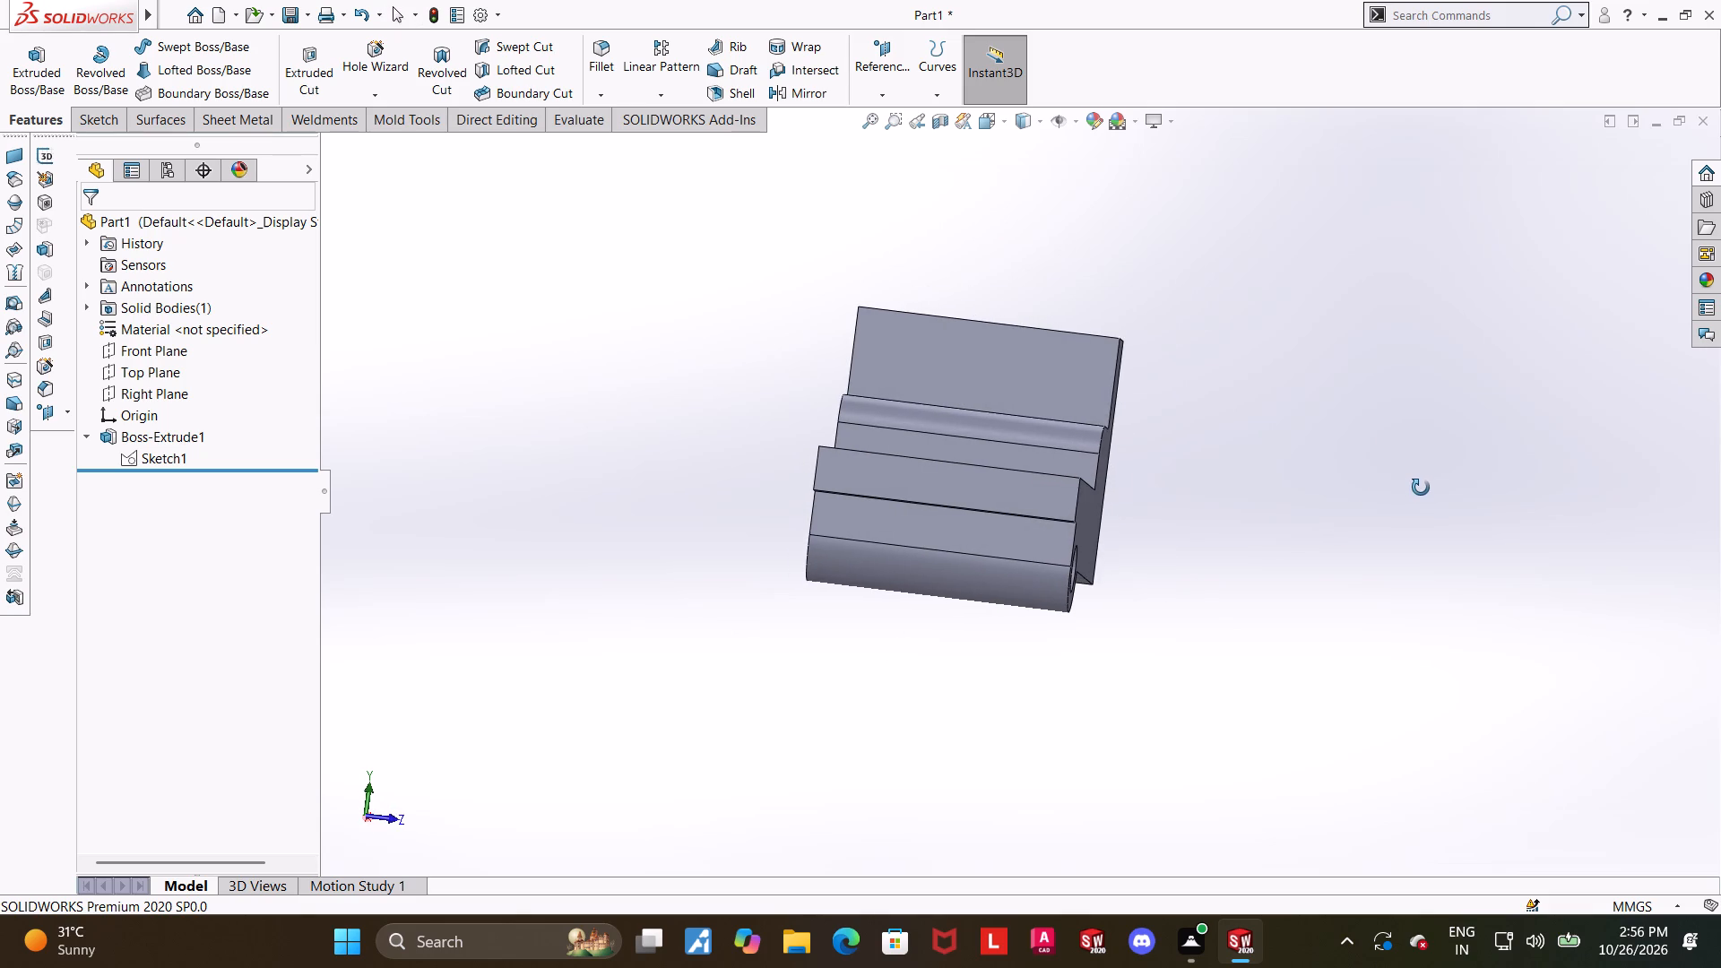
middle_drag(1421, 488, 1416, 482)
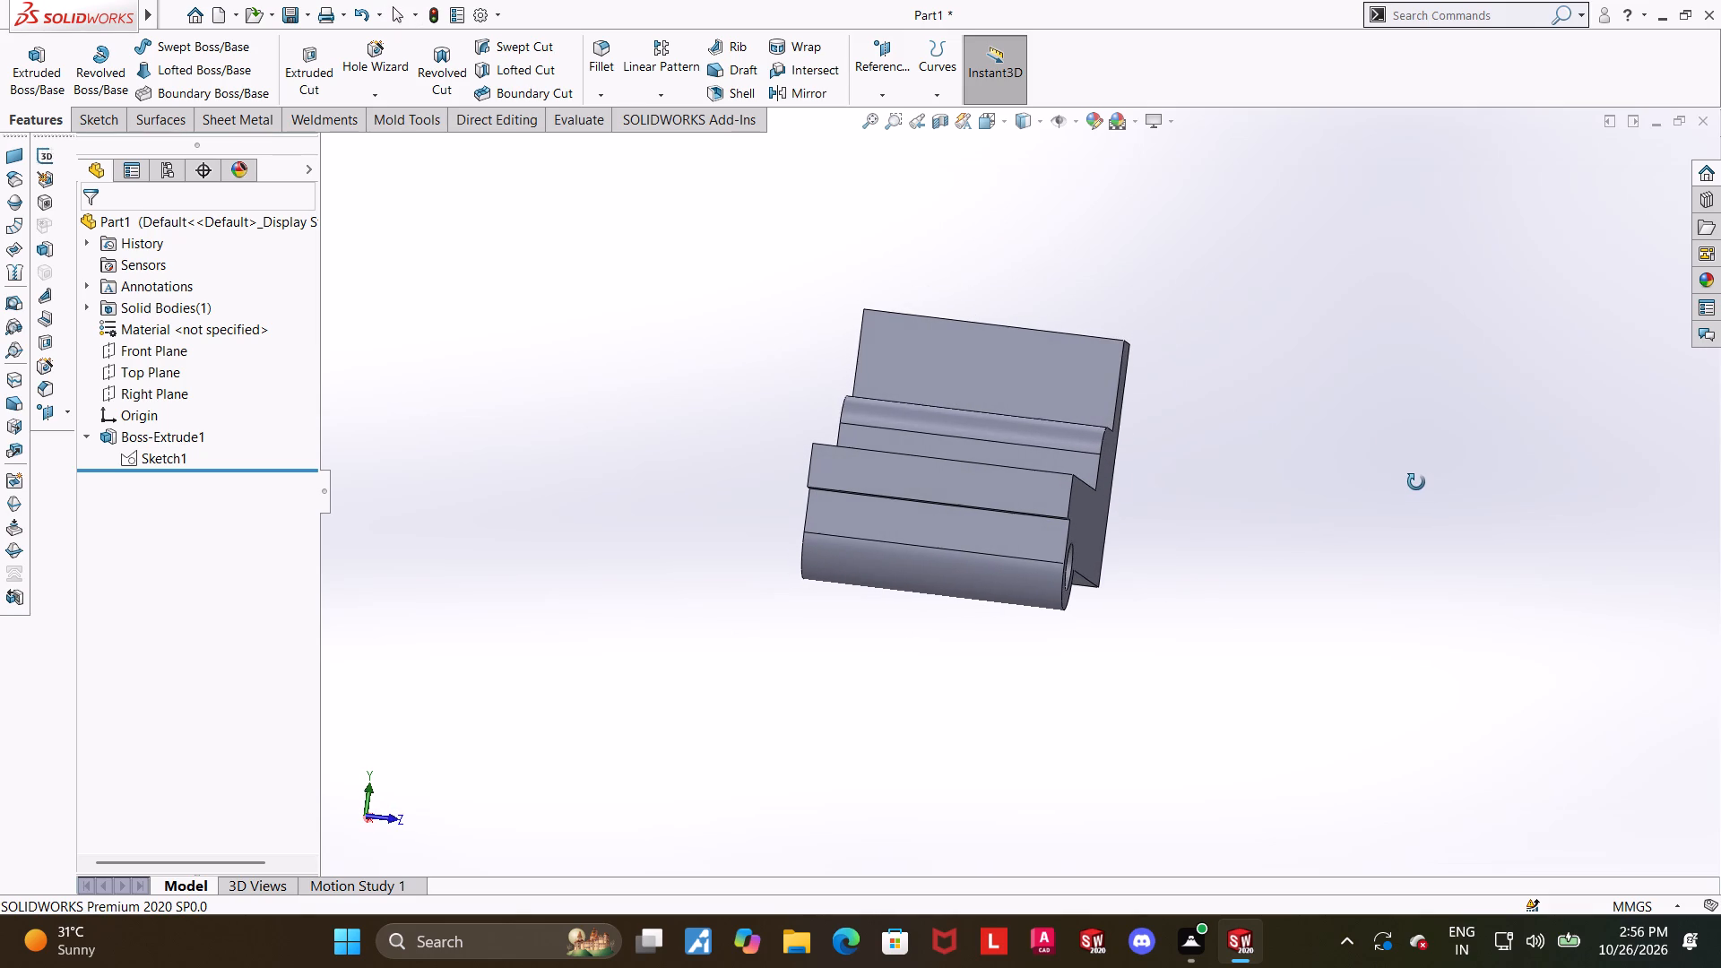
middle_drag(1416, 482, 1434, 542)
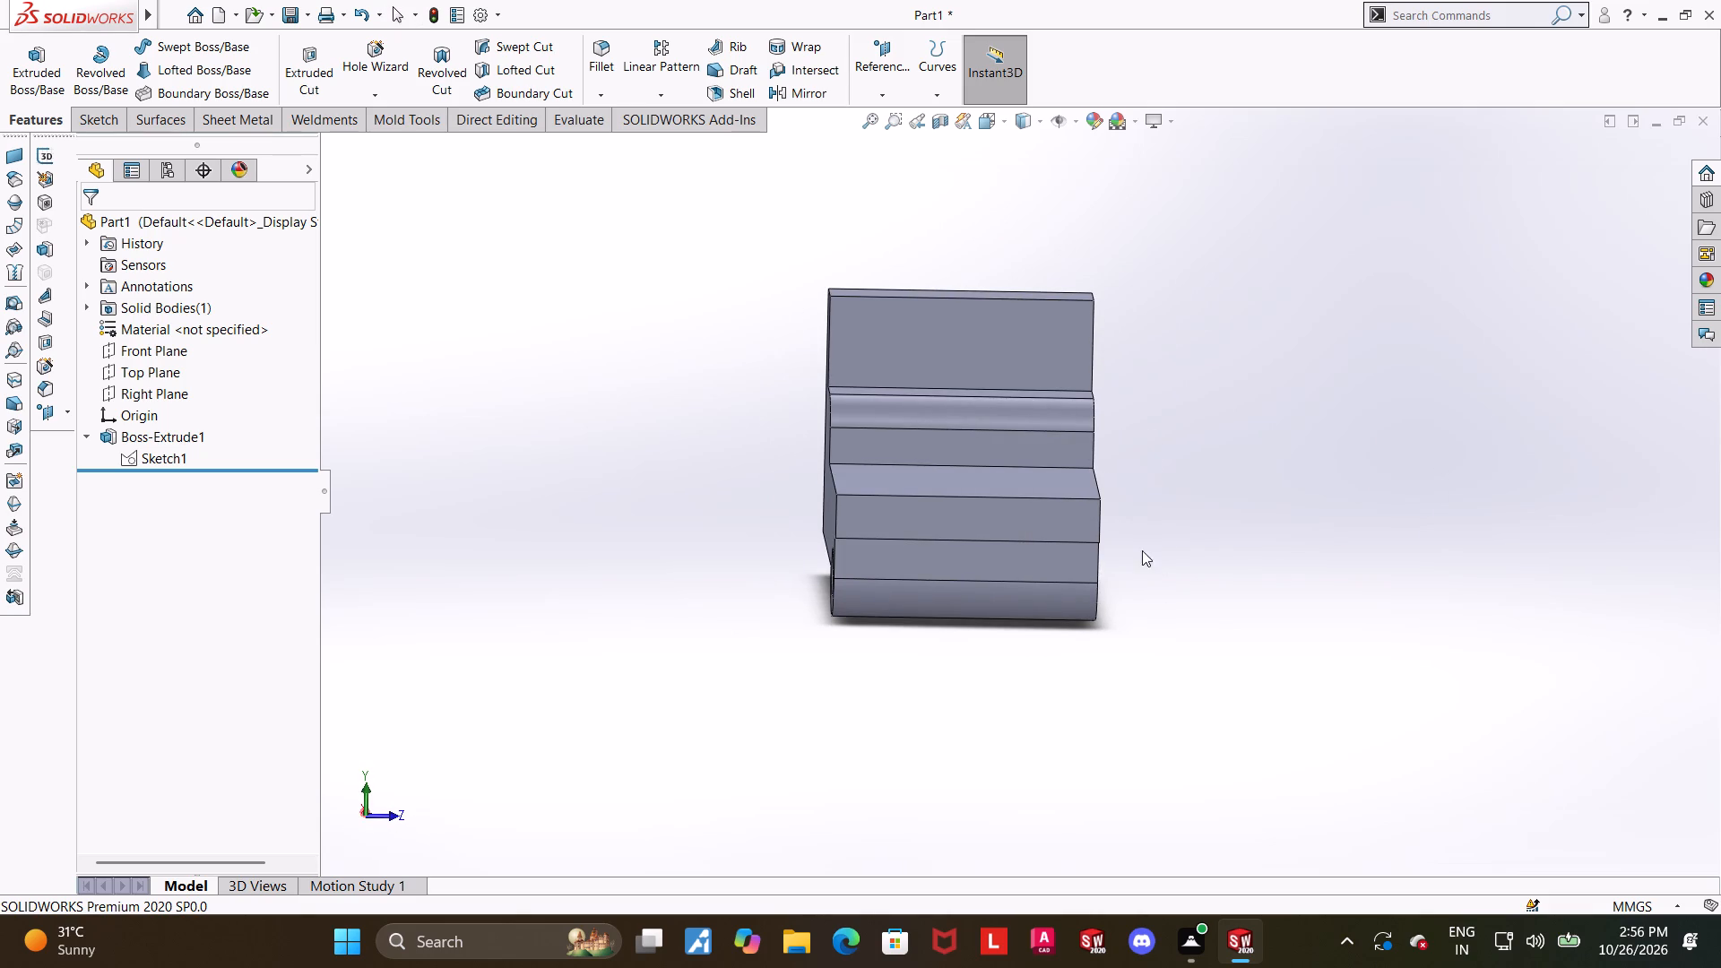
click(961, 571)
click(1047, 514)
click(125, 475)
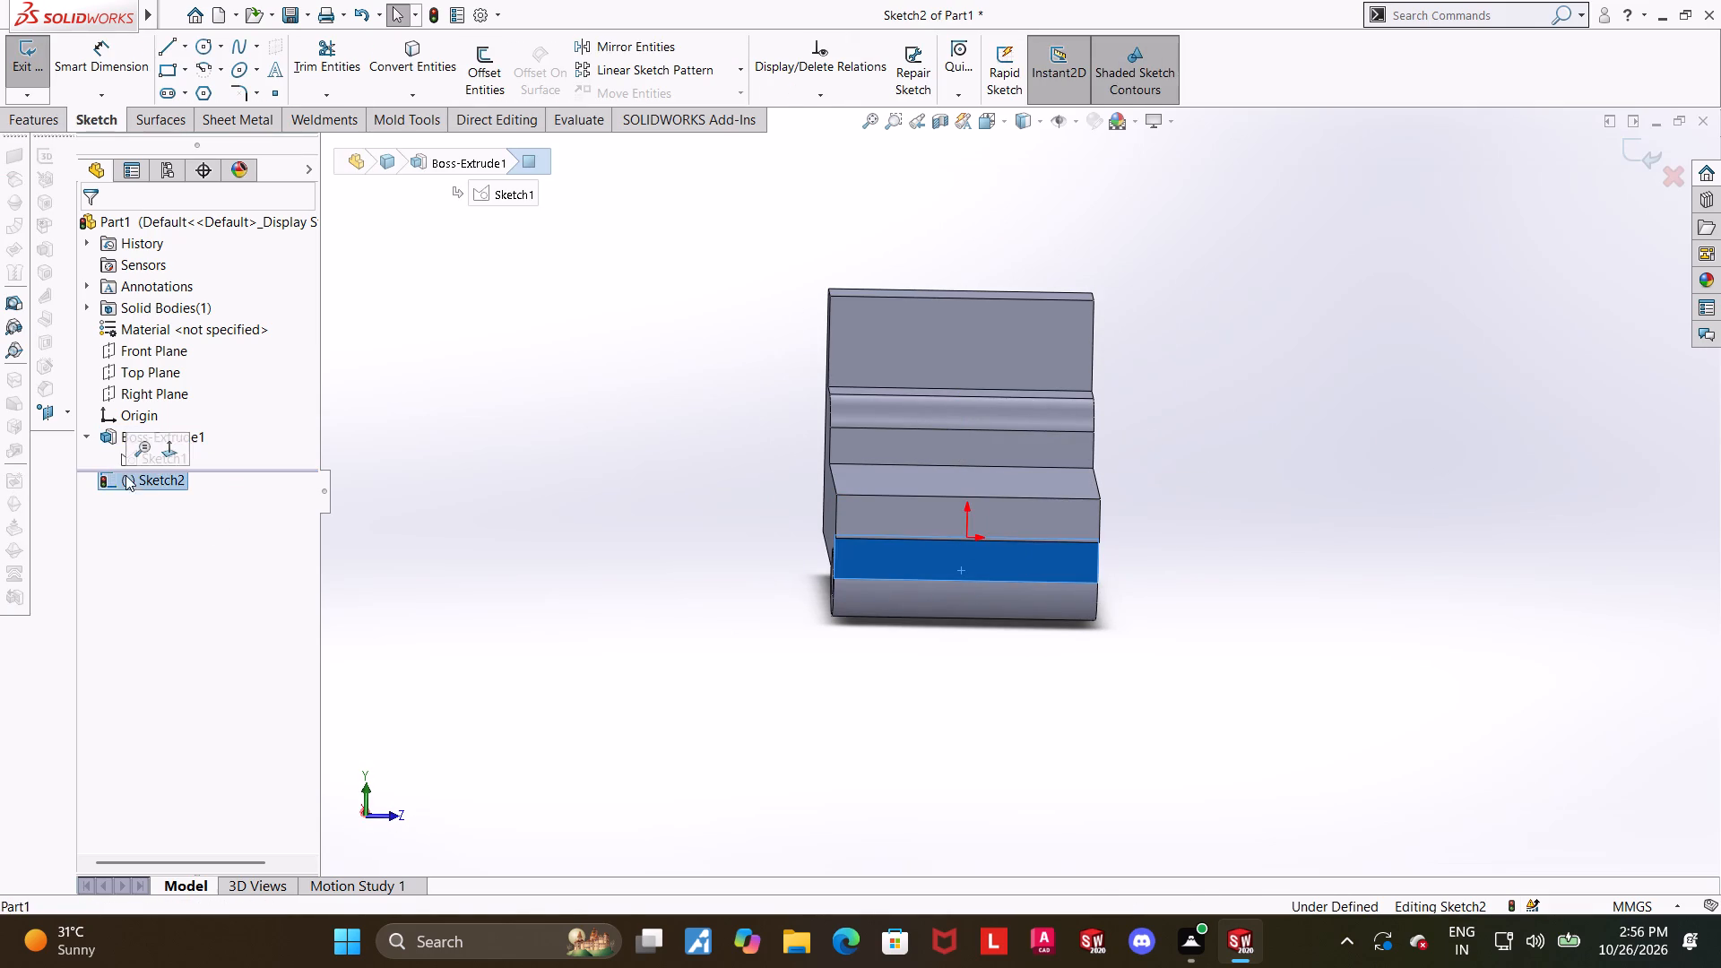
click(165, 462)
Sketch a corner rectangle about 40 by 41 mm from the sketch face's upper edge down past the bottom of the lug.
click(163, 80)
scroll(1131, 579, up, 3)
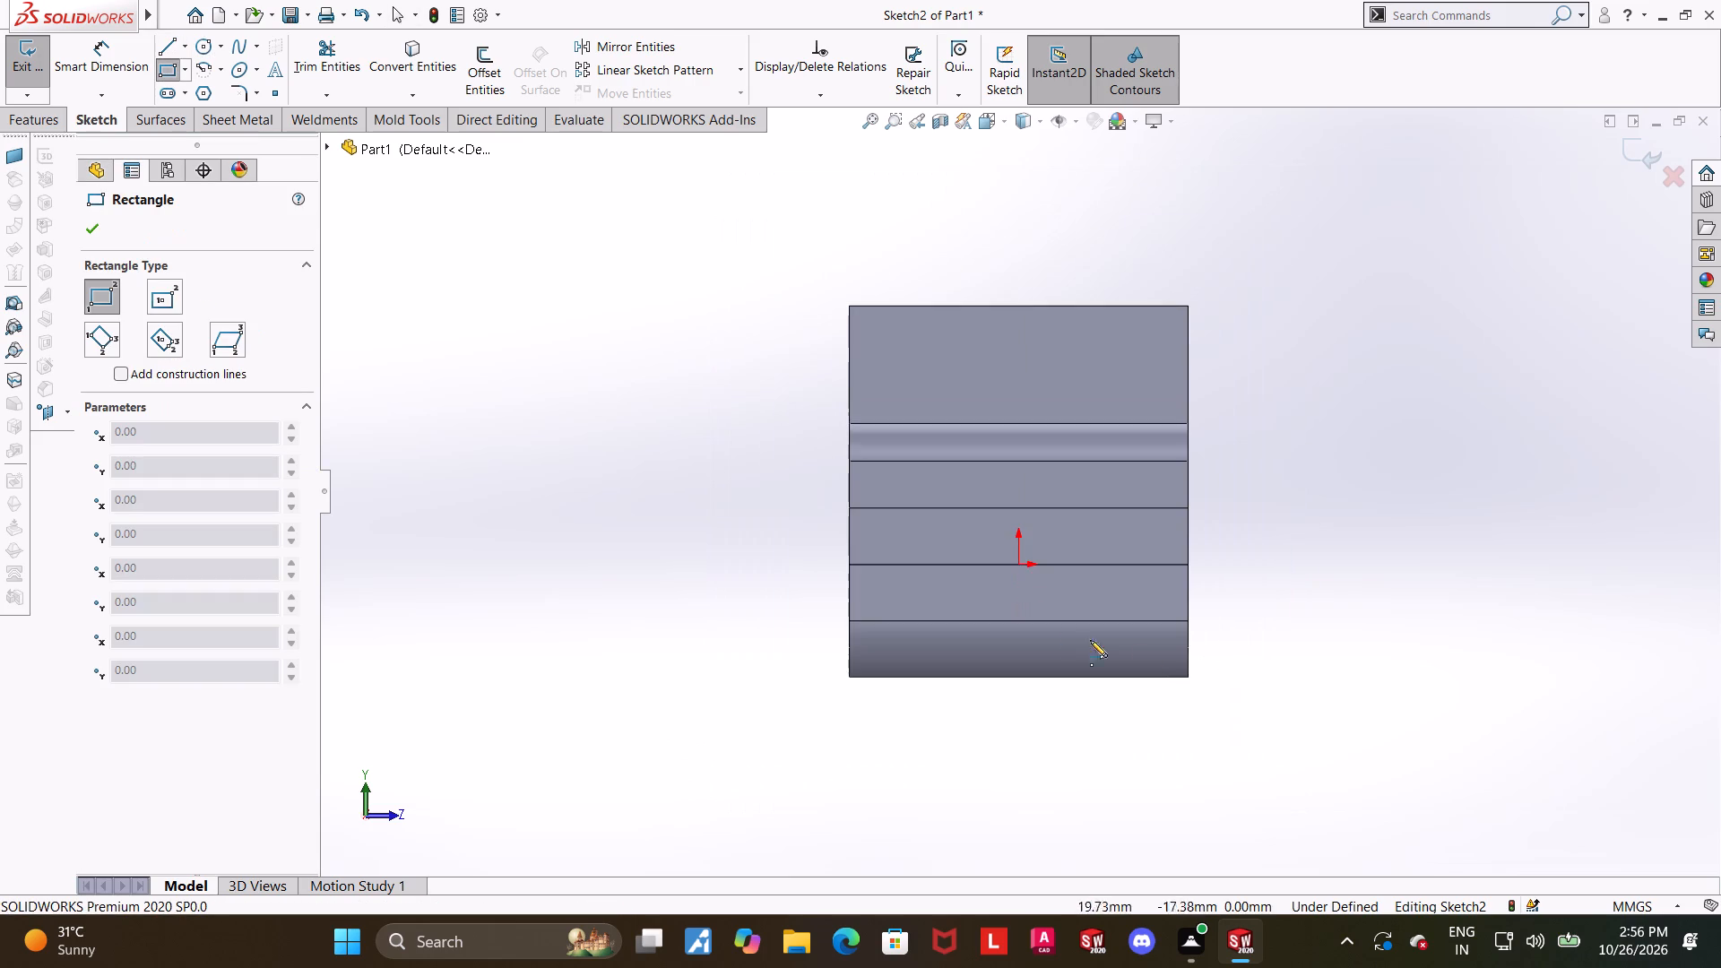
click(914, 564)
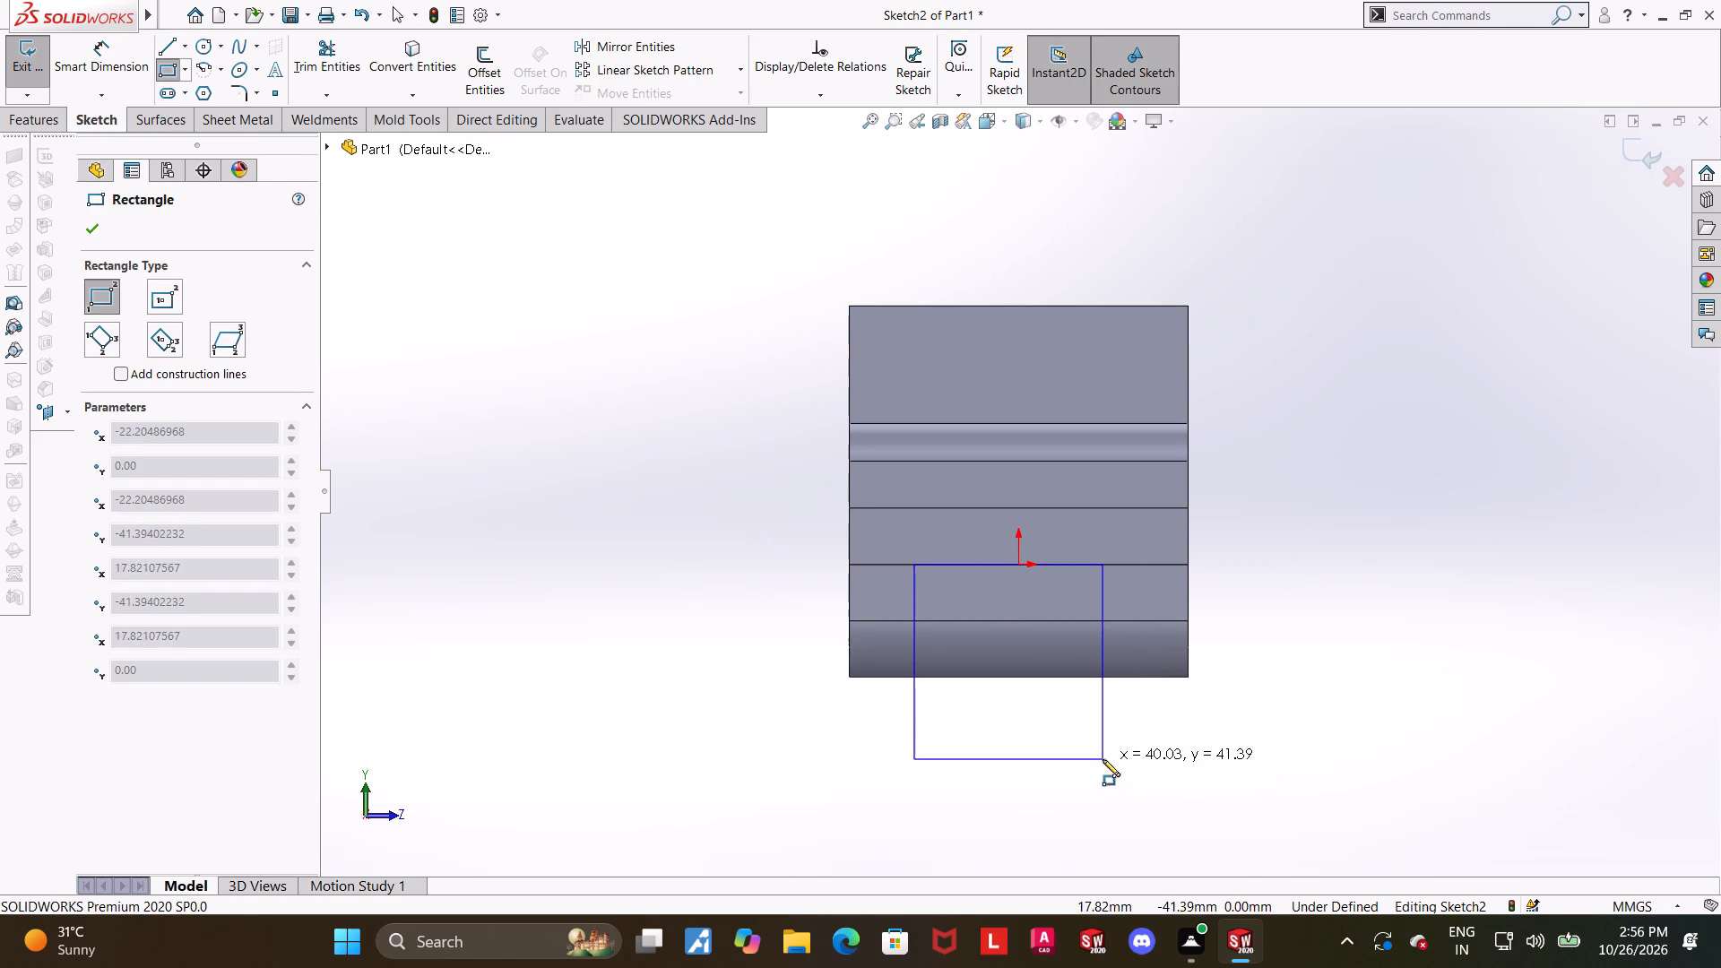
click(1103, 759)
key(Escape)
Dimension the rectangle's bottom edge and set its width to 32 mm.
click(138, 57)
scroll(747, 288, up, 1)
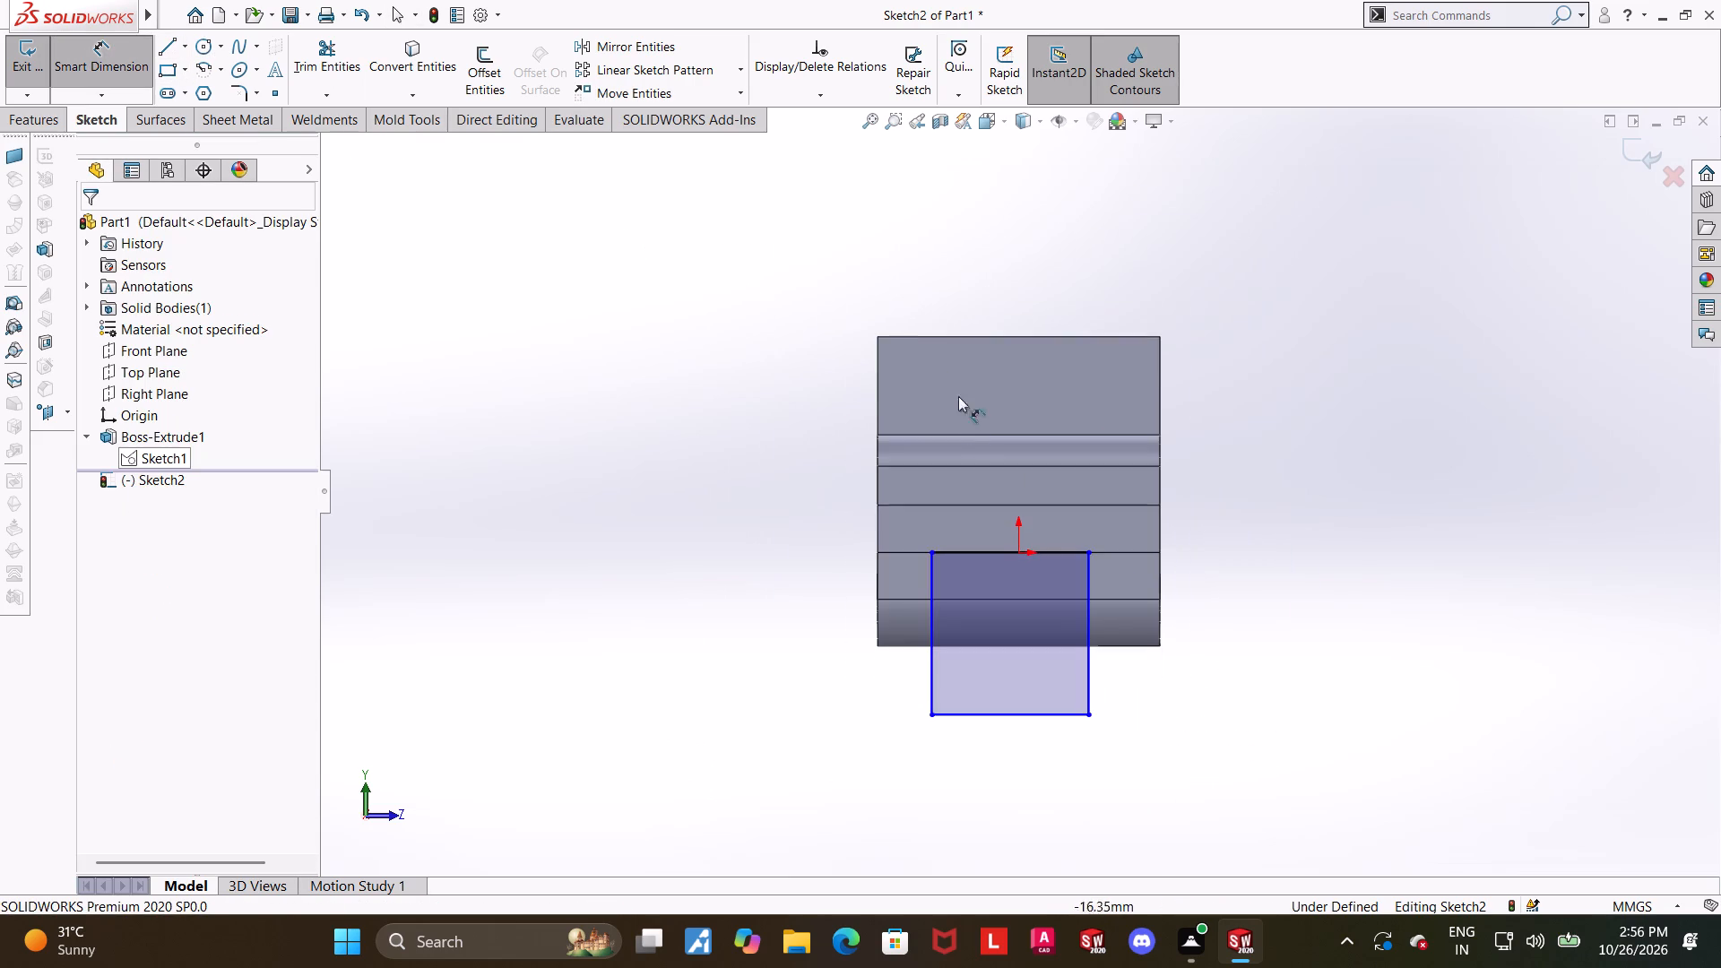
scroll(962, 421, down, 1)
click(1044, 783)
click(1010, 839)
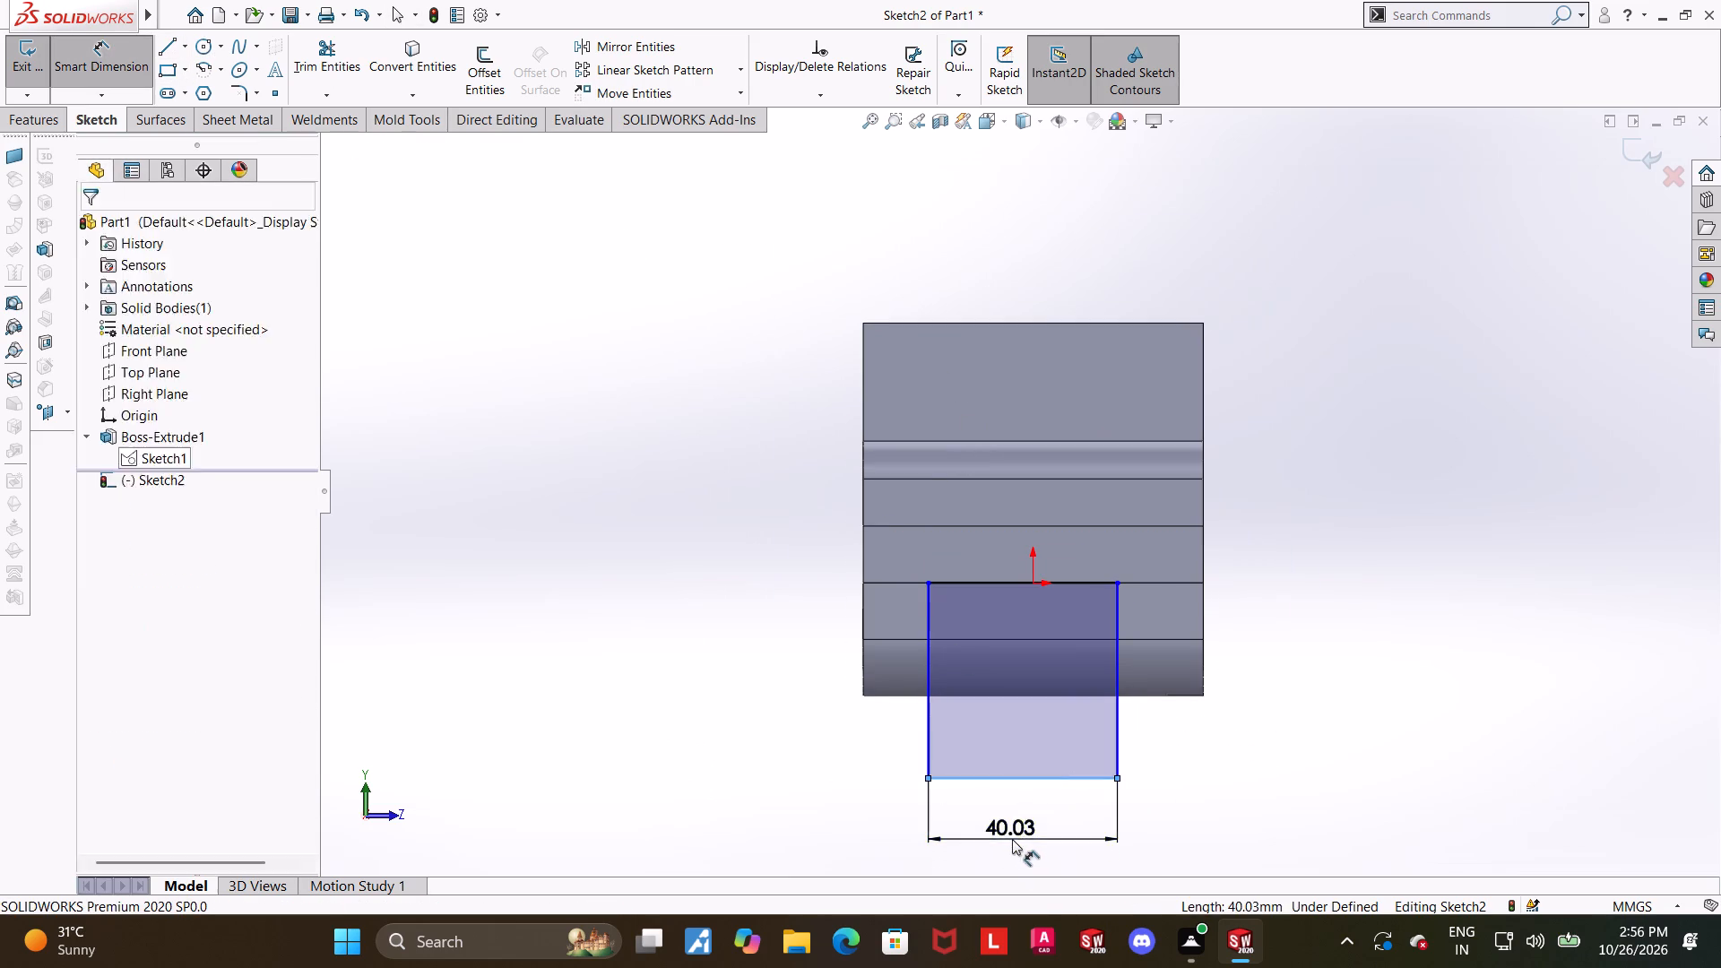
text(32)
key(Return)
key(Escape)
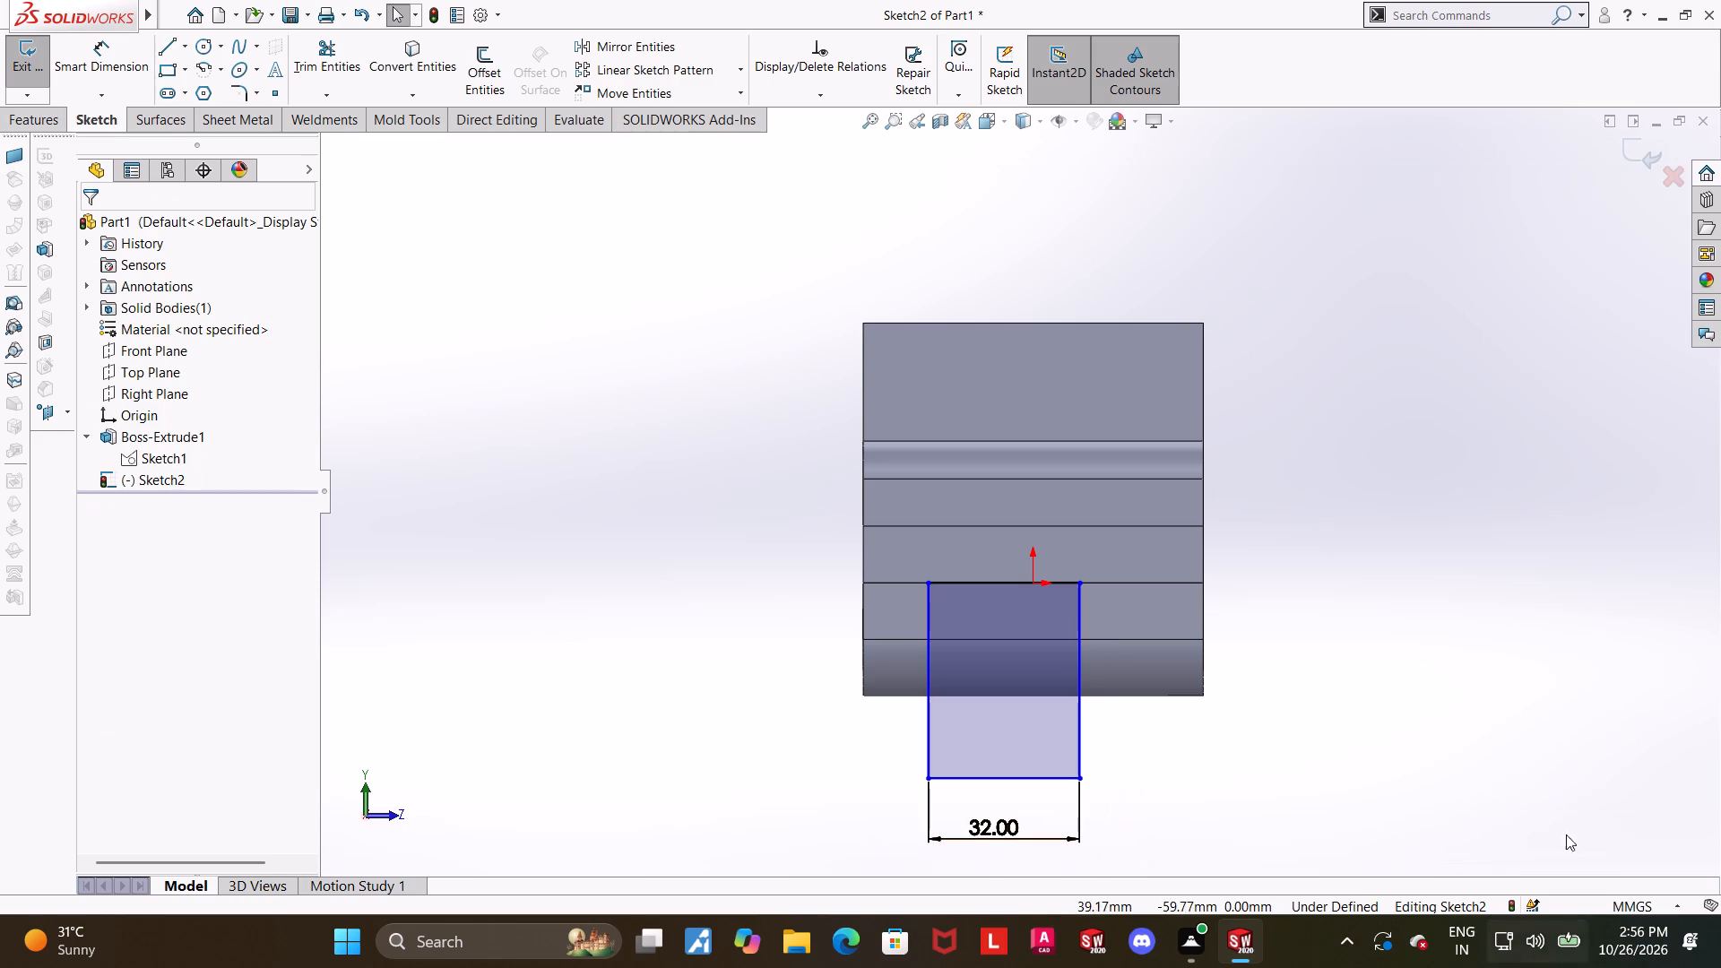
click(1495, 481)
Dimension the rectangle's side line from the body's adjacent vertical side edge and set the offset to 20 mm.
click(84, 60)
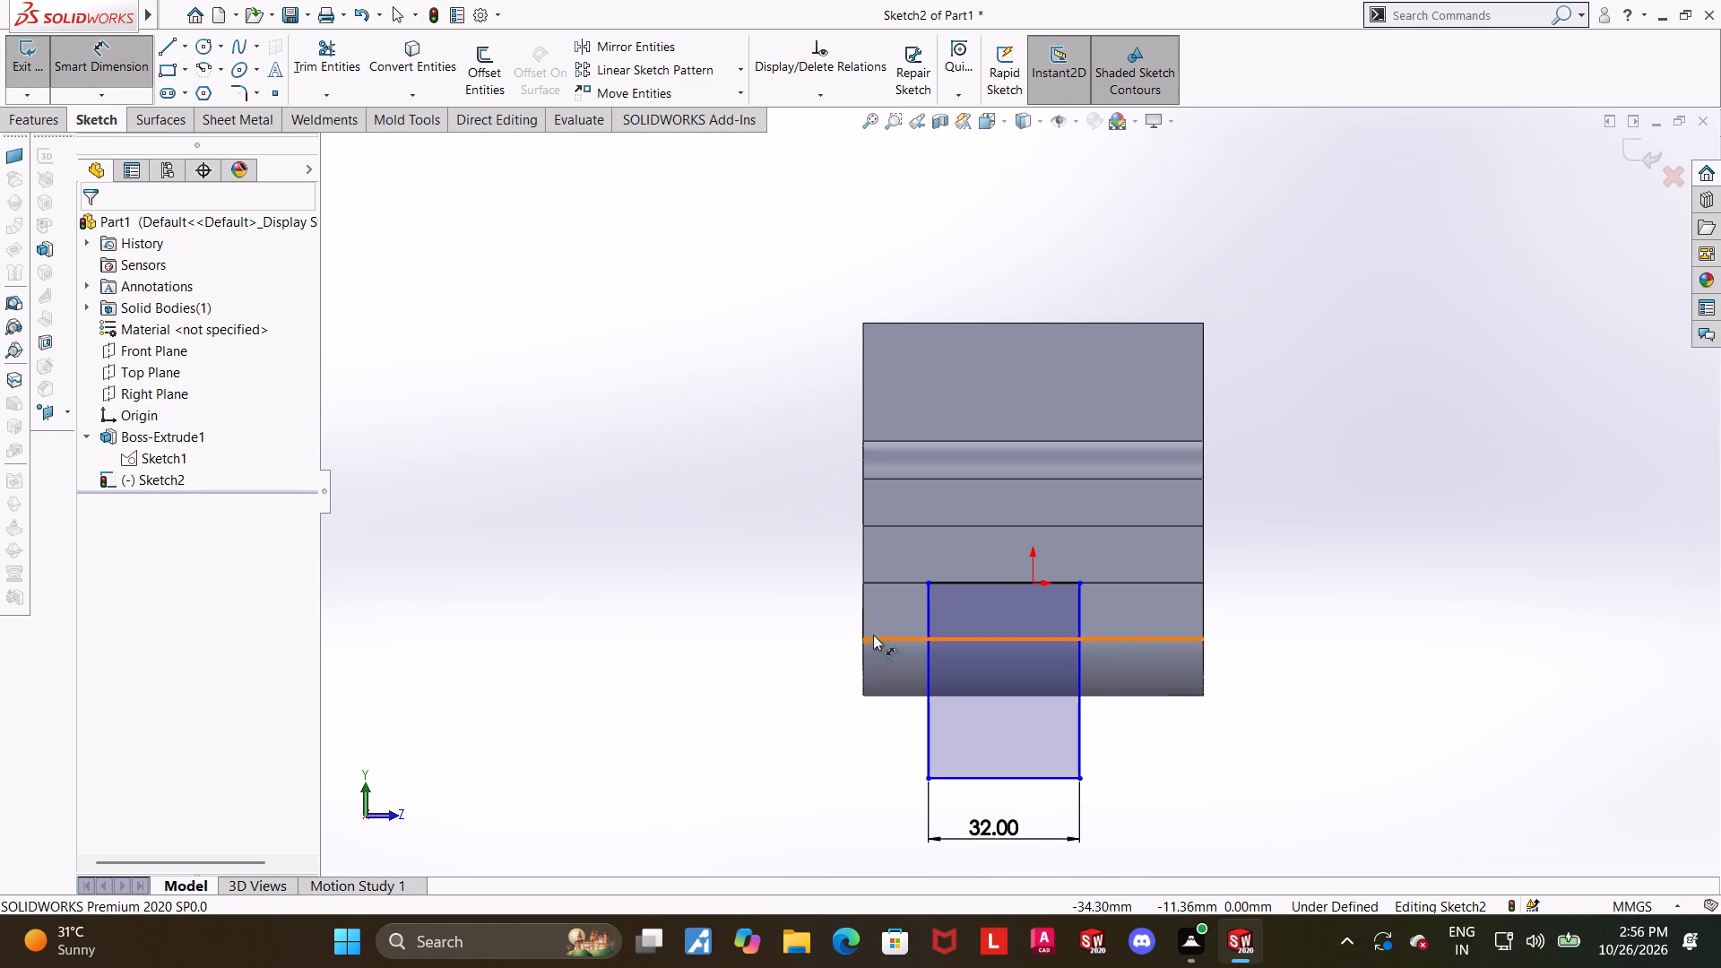
click(864, 618)
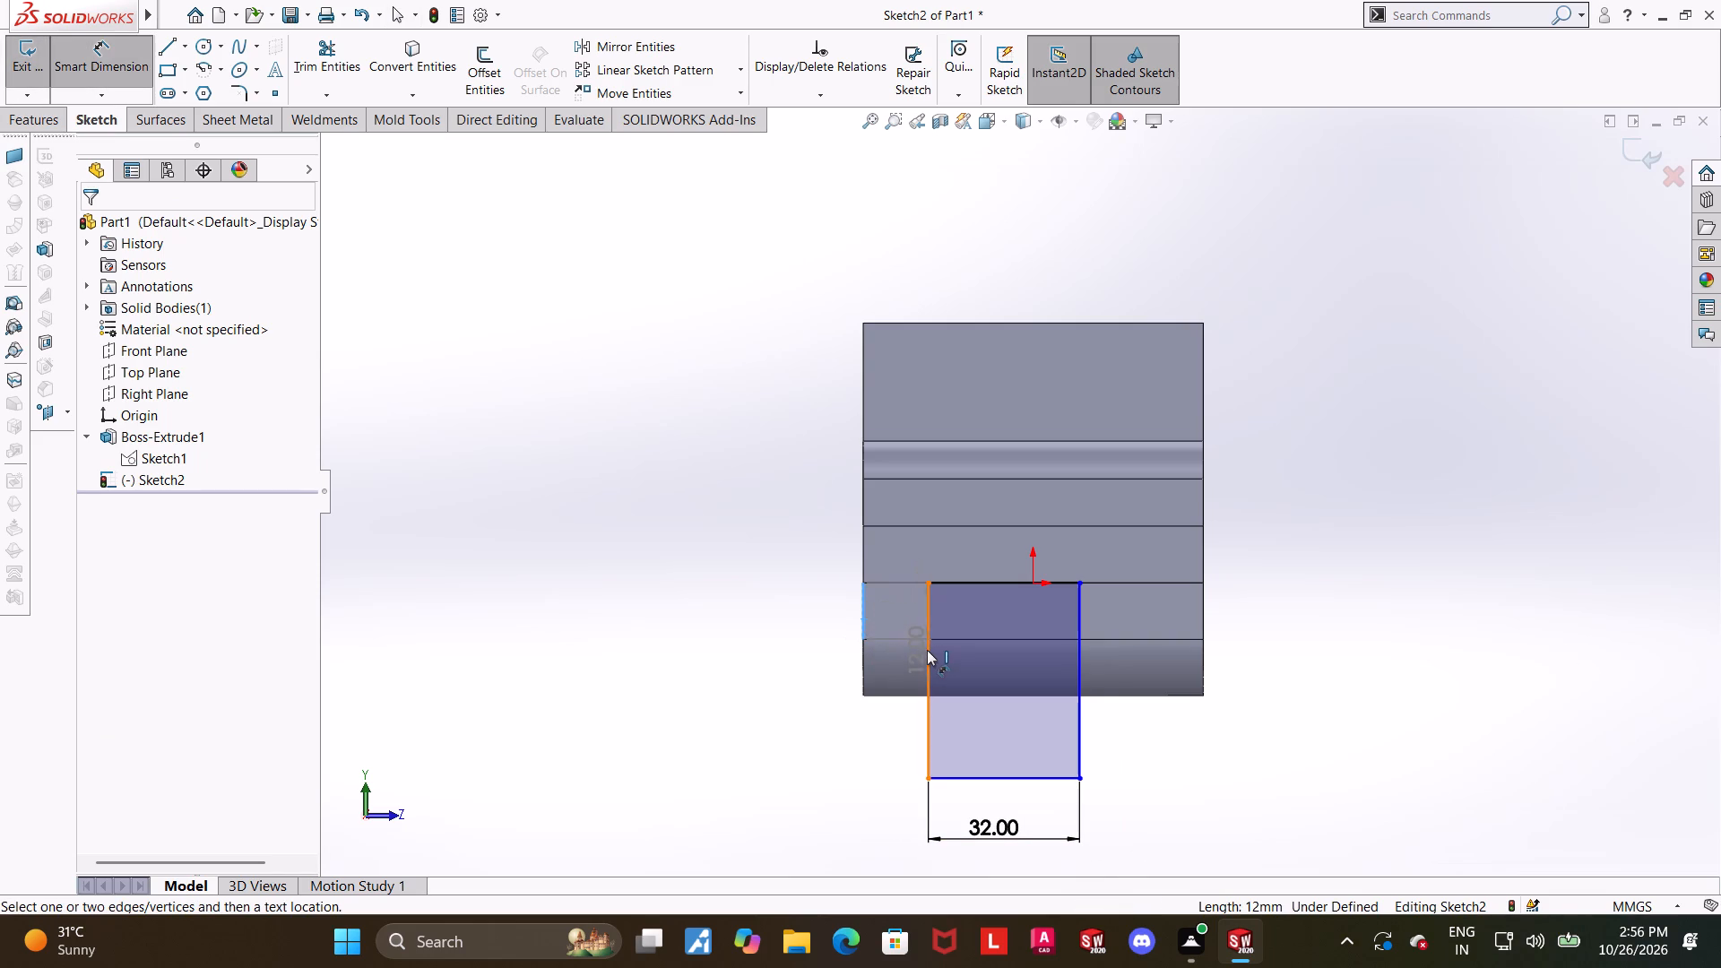
click(927, 650)
click(881, 736)
text(20)
key(Return)
key(Escape)
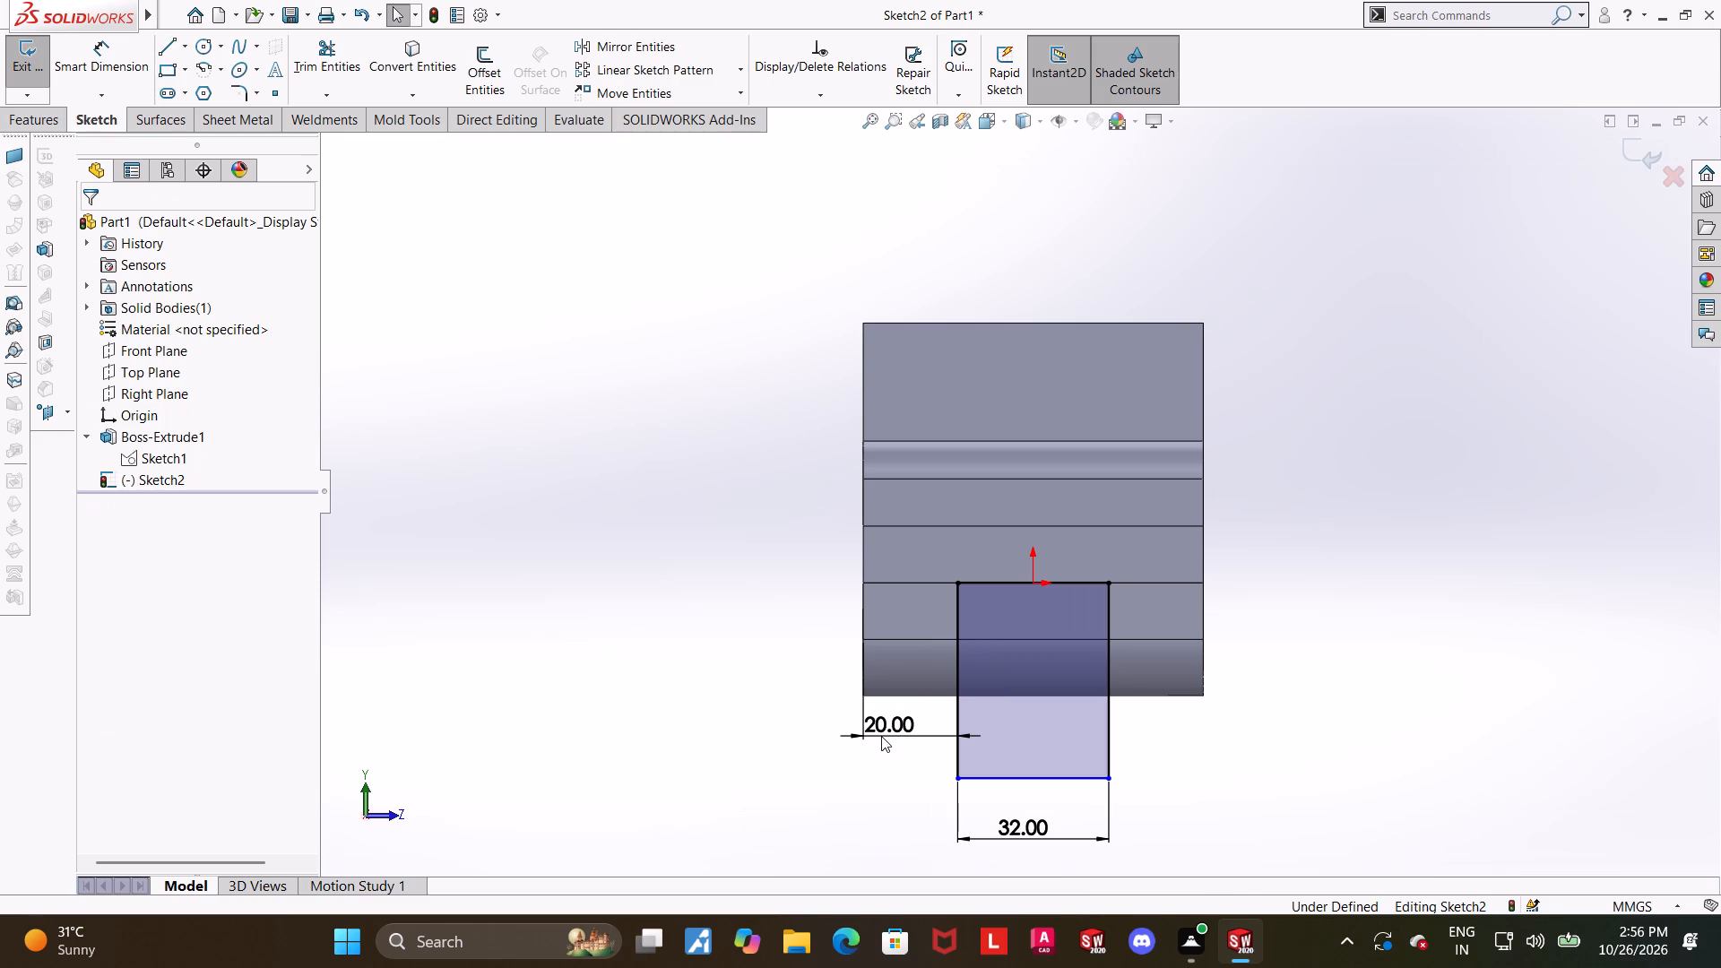
click(1720, 771)
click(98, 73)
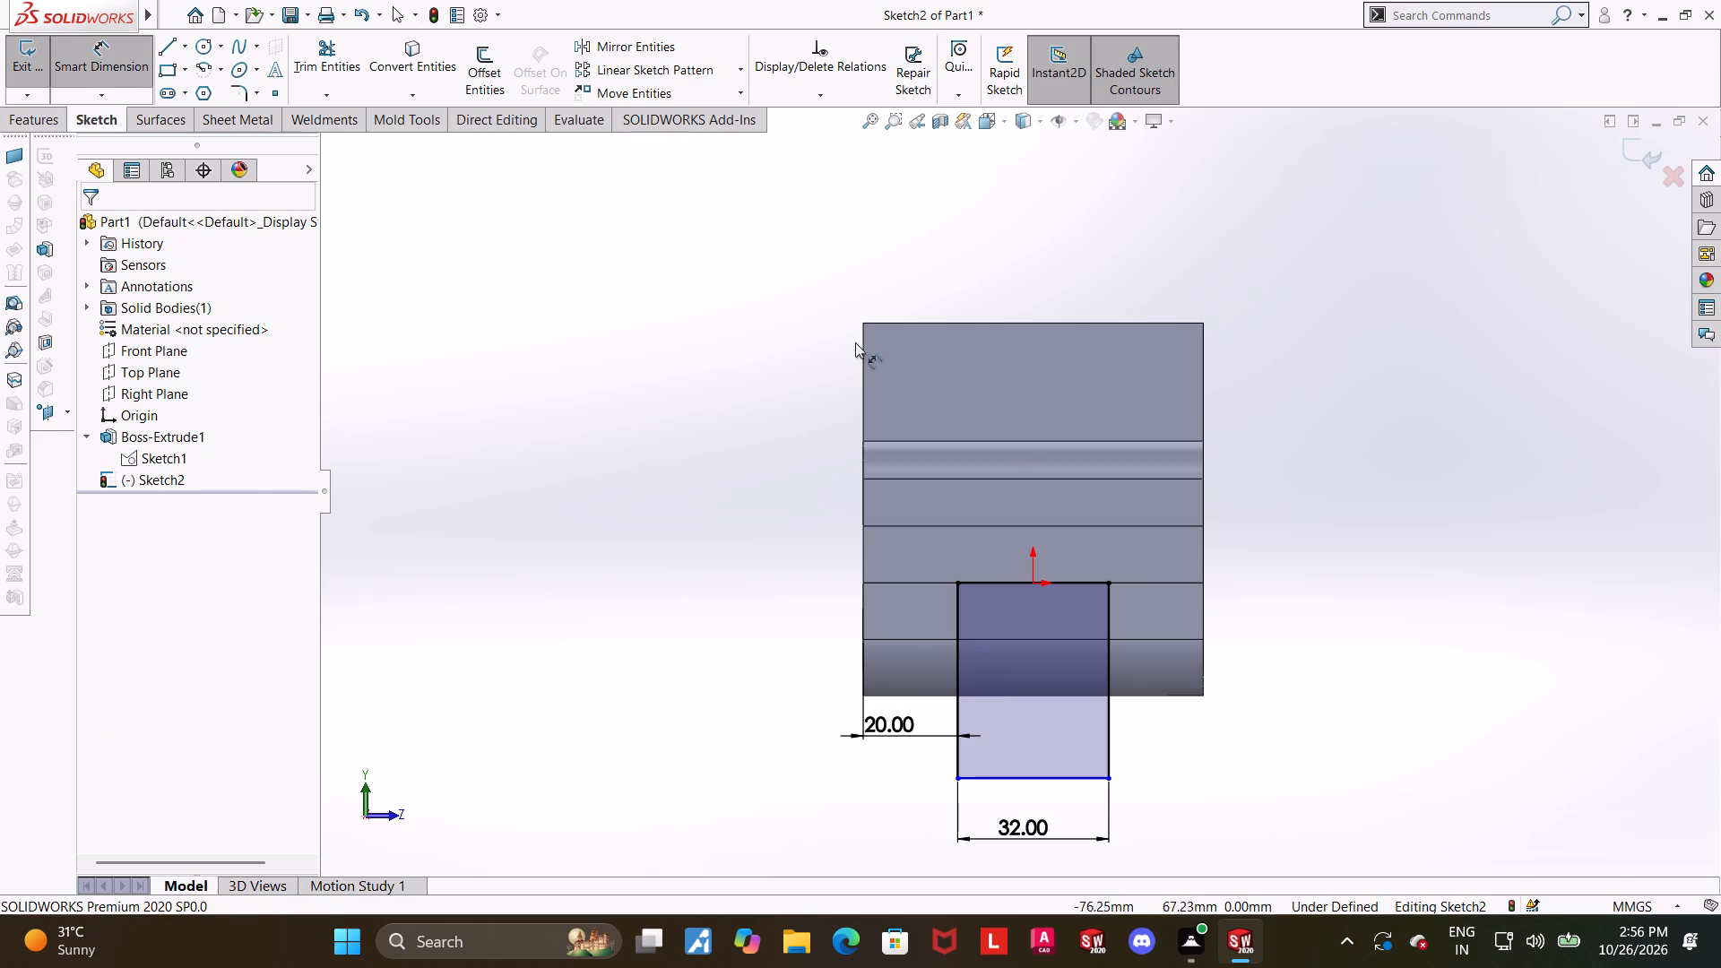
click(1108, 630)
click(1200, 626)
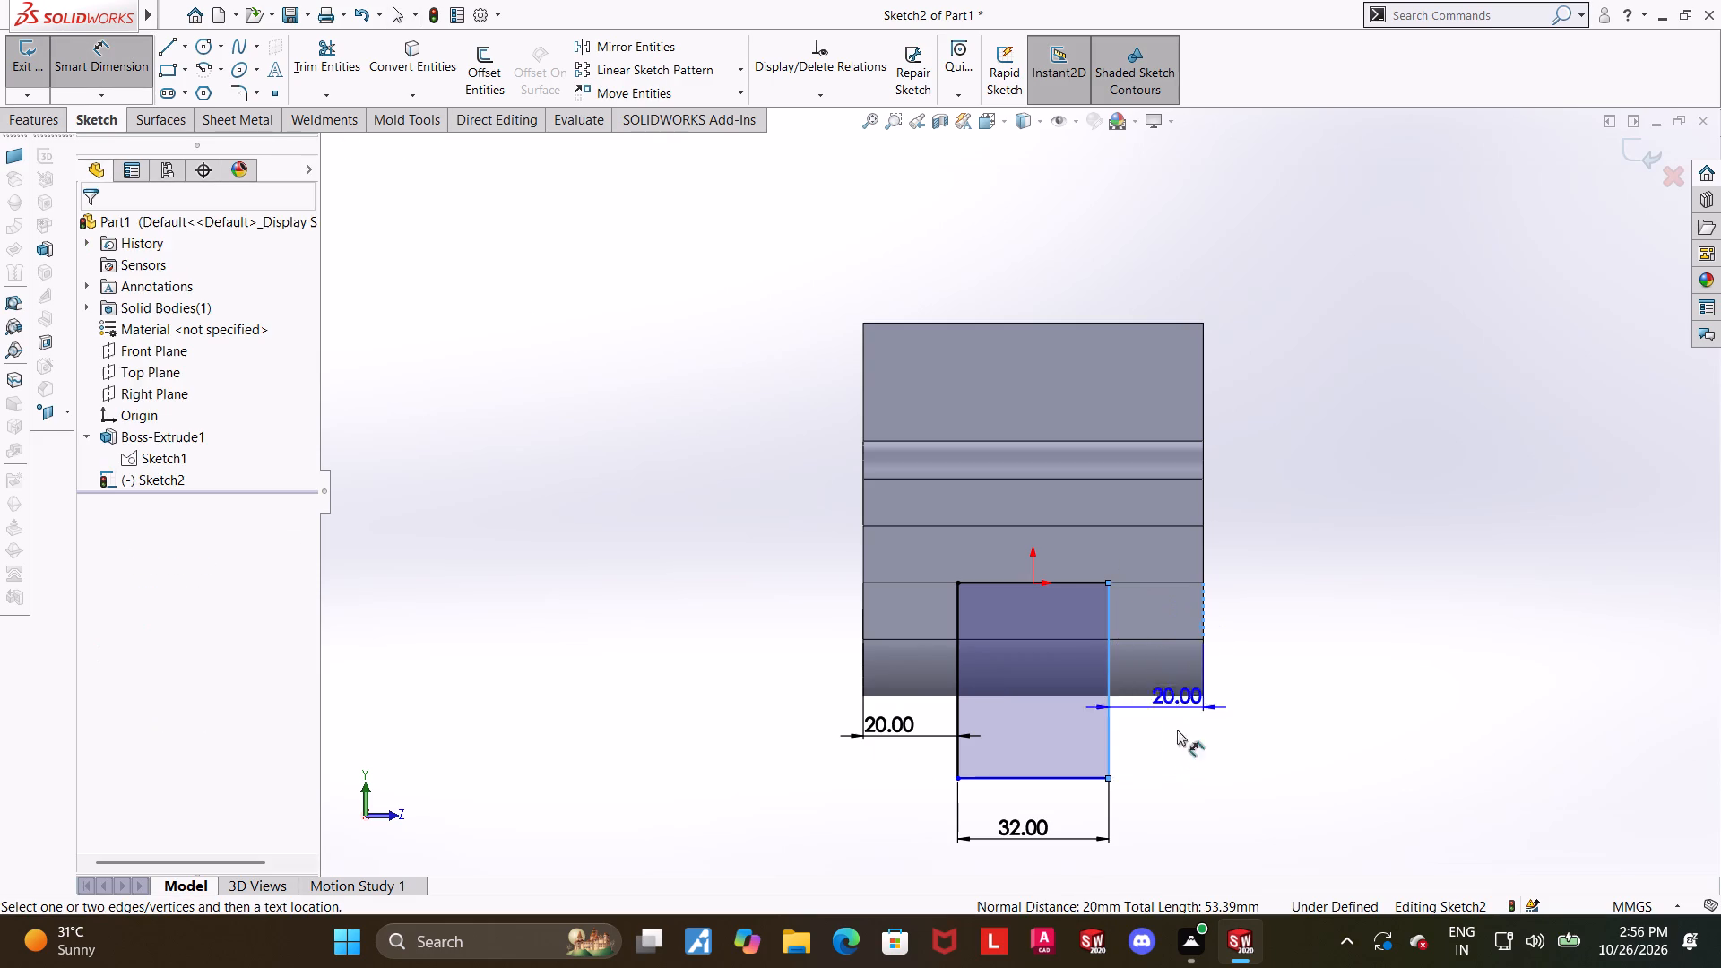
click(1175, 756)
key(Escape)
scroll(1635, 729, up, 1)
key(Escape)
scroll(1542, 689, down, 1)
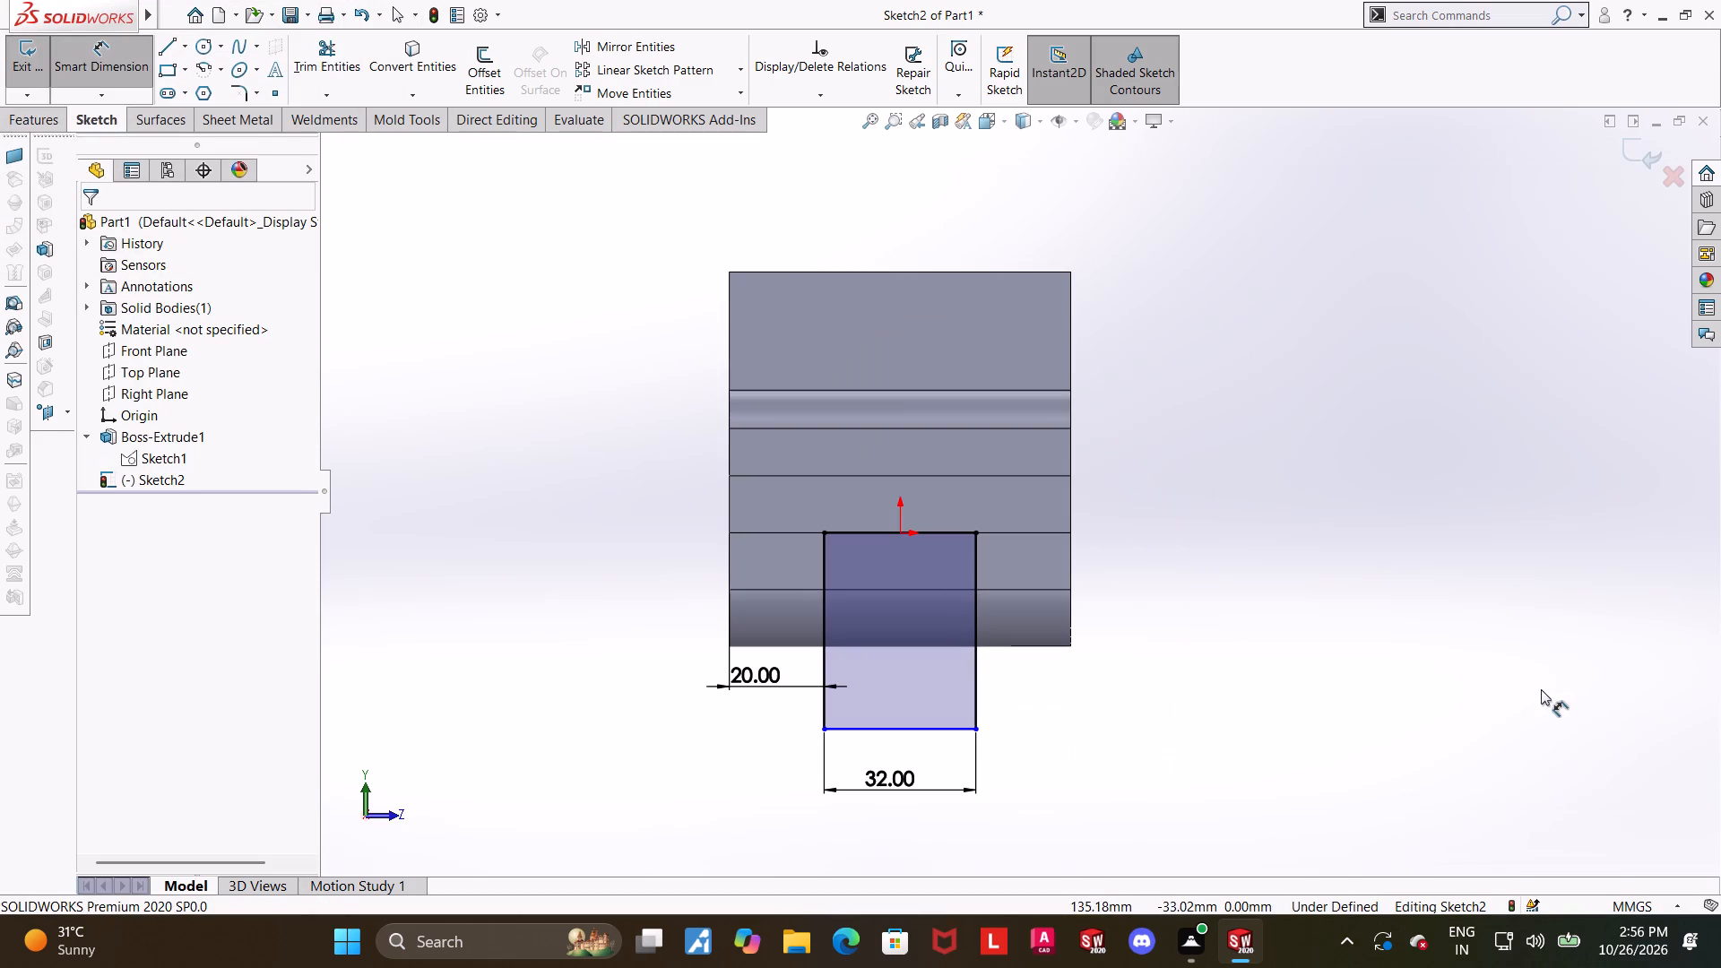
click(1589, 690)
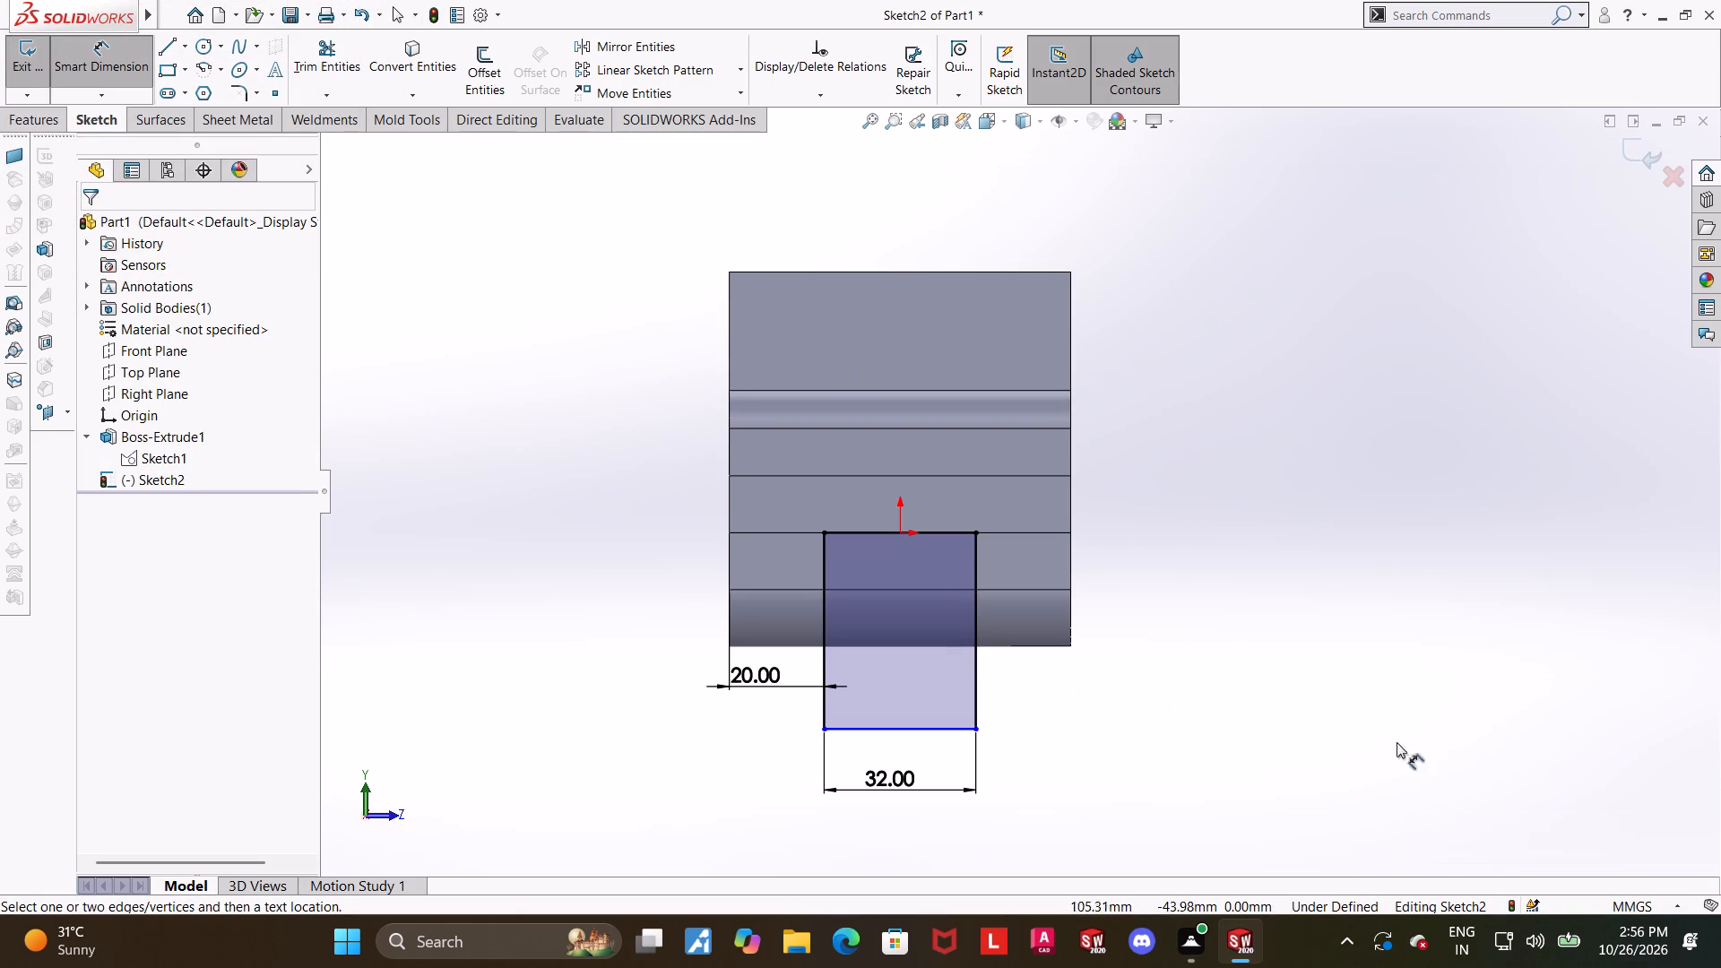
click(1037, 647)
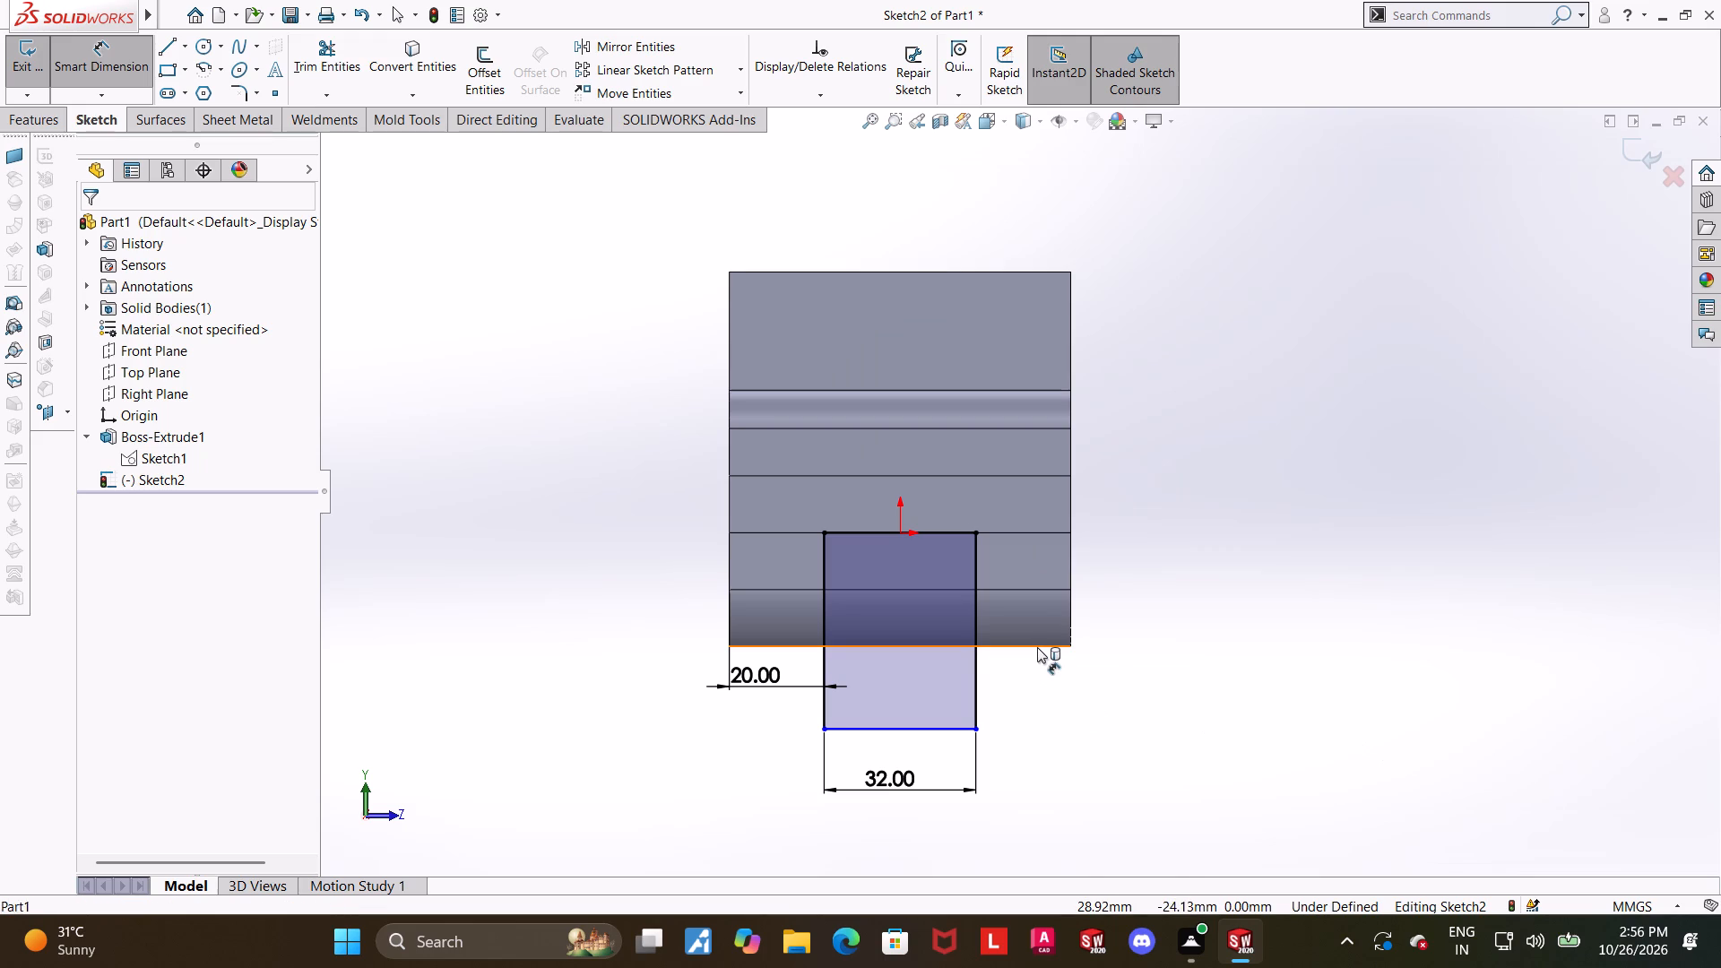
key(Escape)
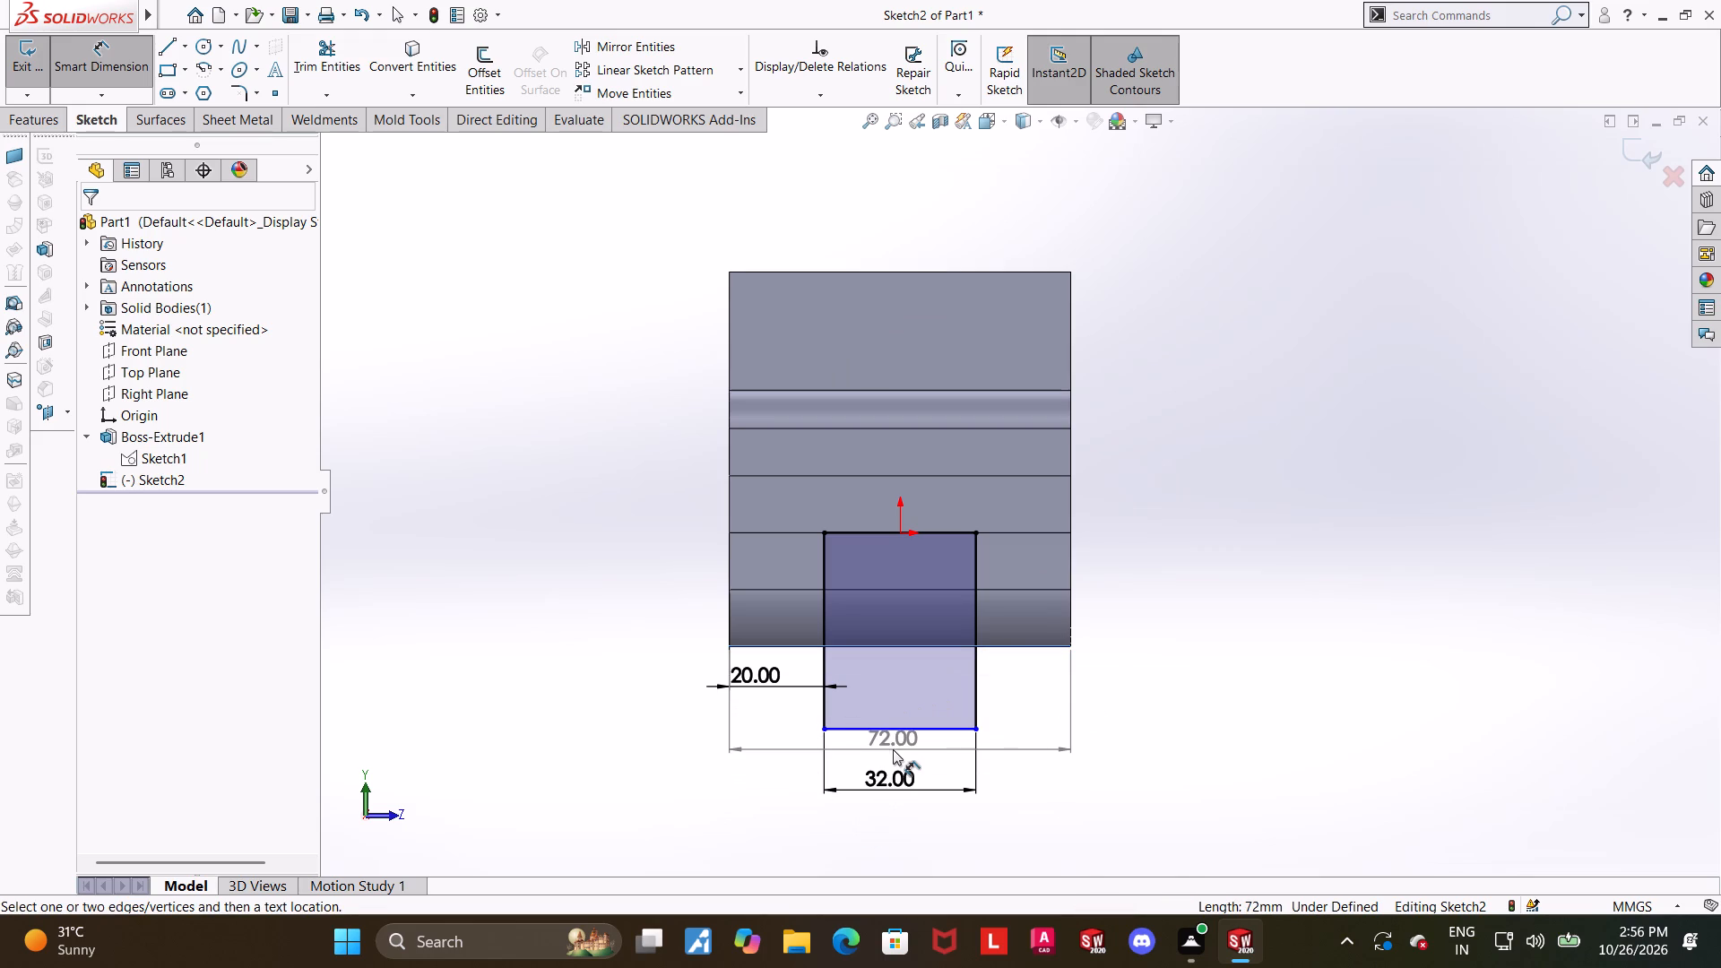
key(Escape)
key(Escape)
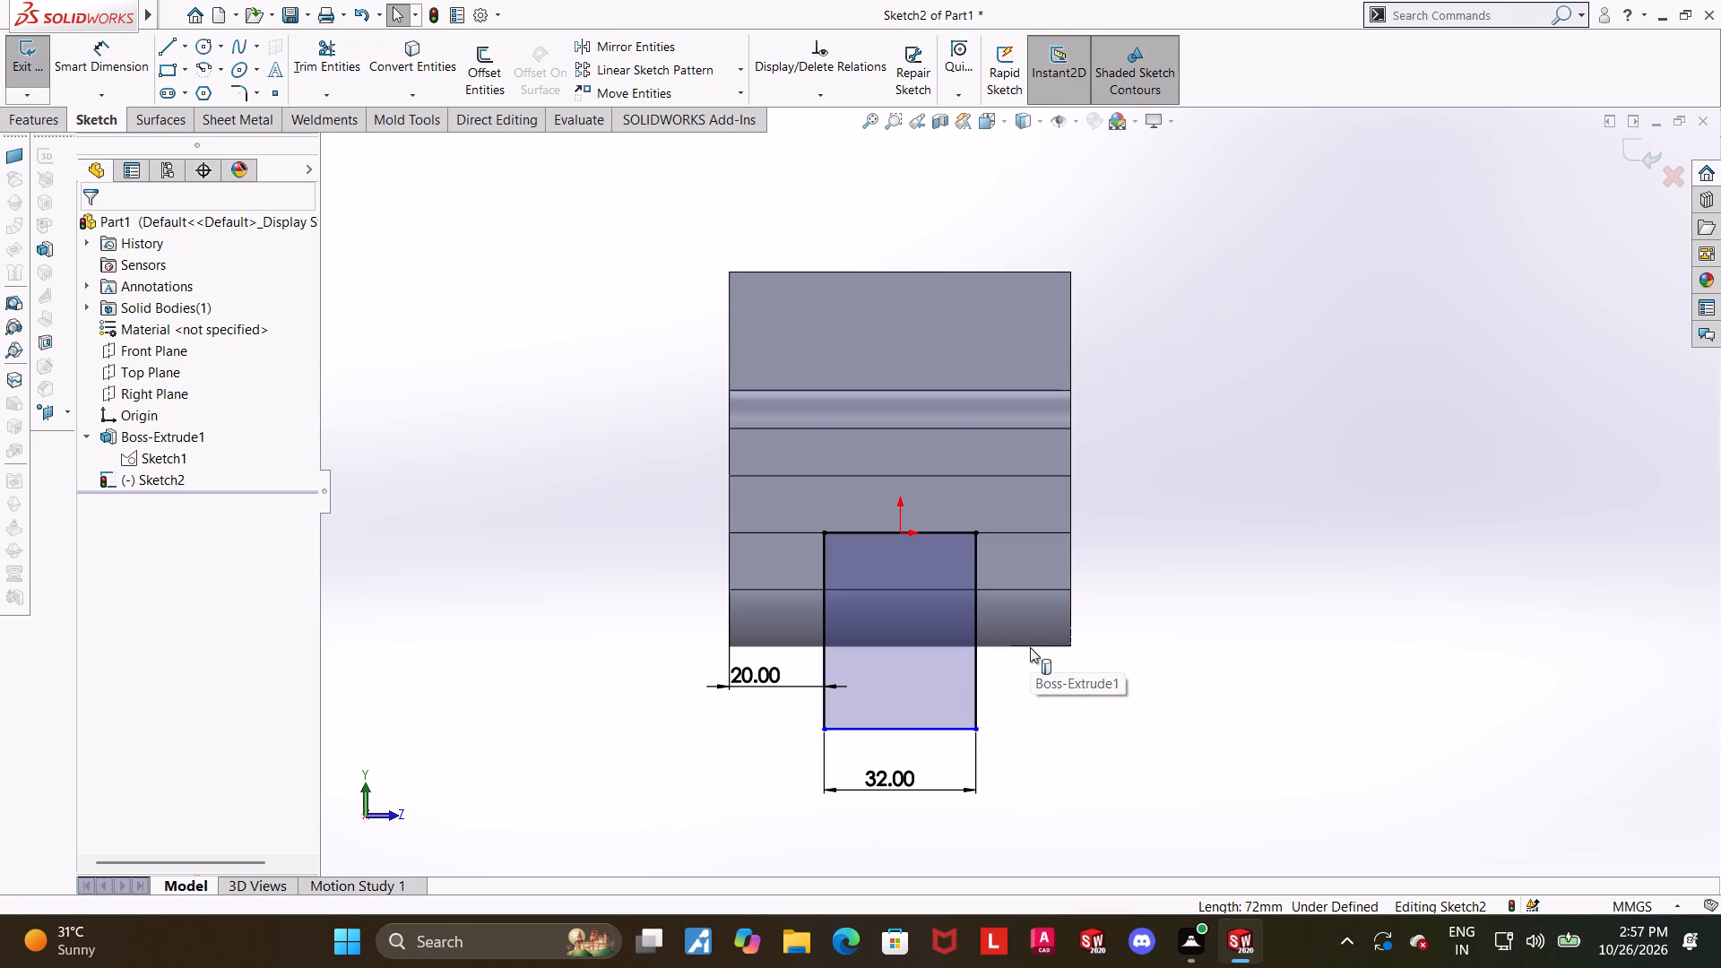
Make the rectangle's bottom line collinear with the silhouette edge at the bottom of the rounded lug.
click(1030, 647)
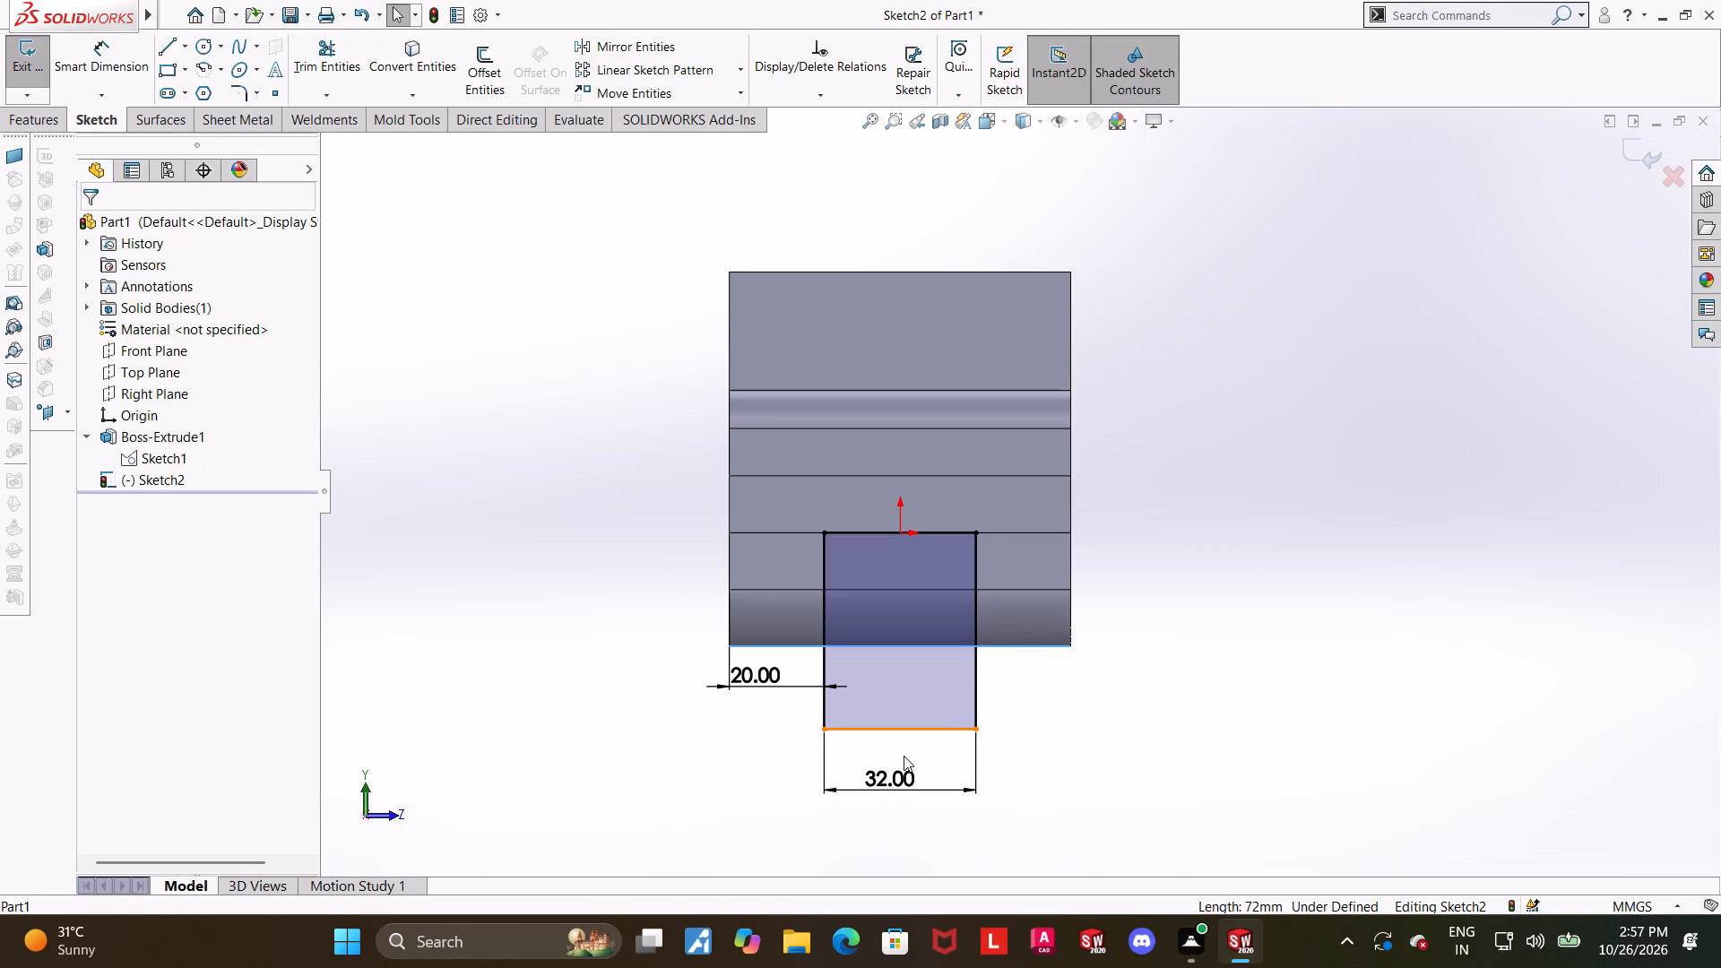
ctrl+click(905, 727)
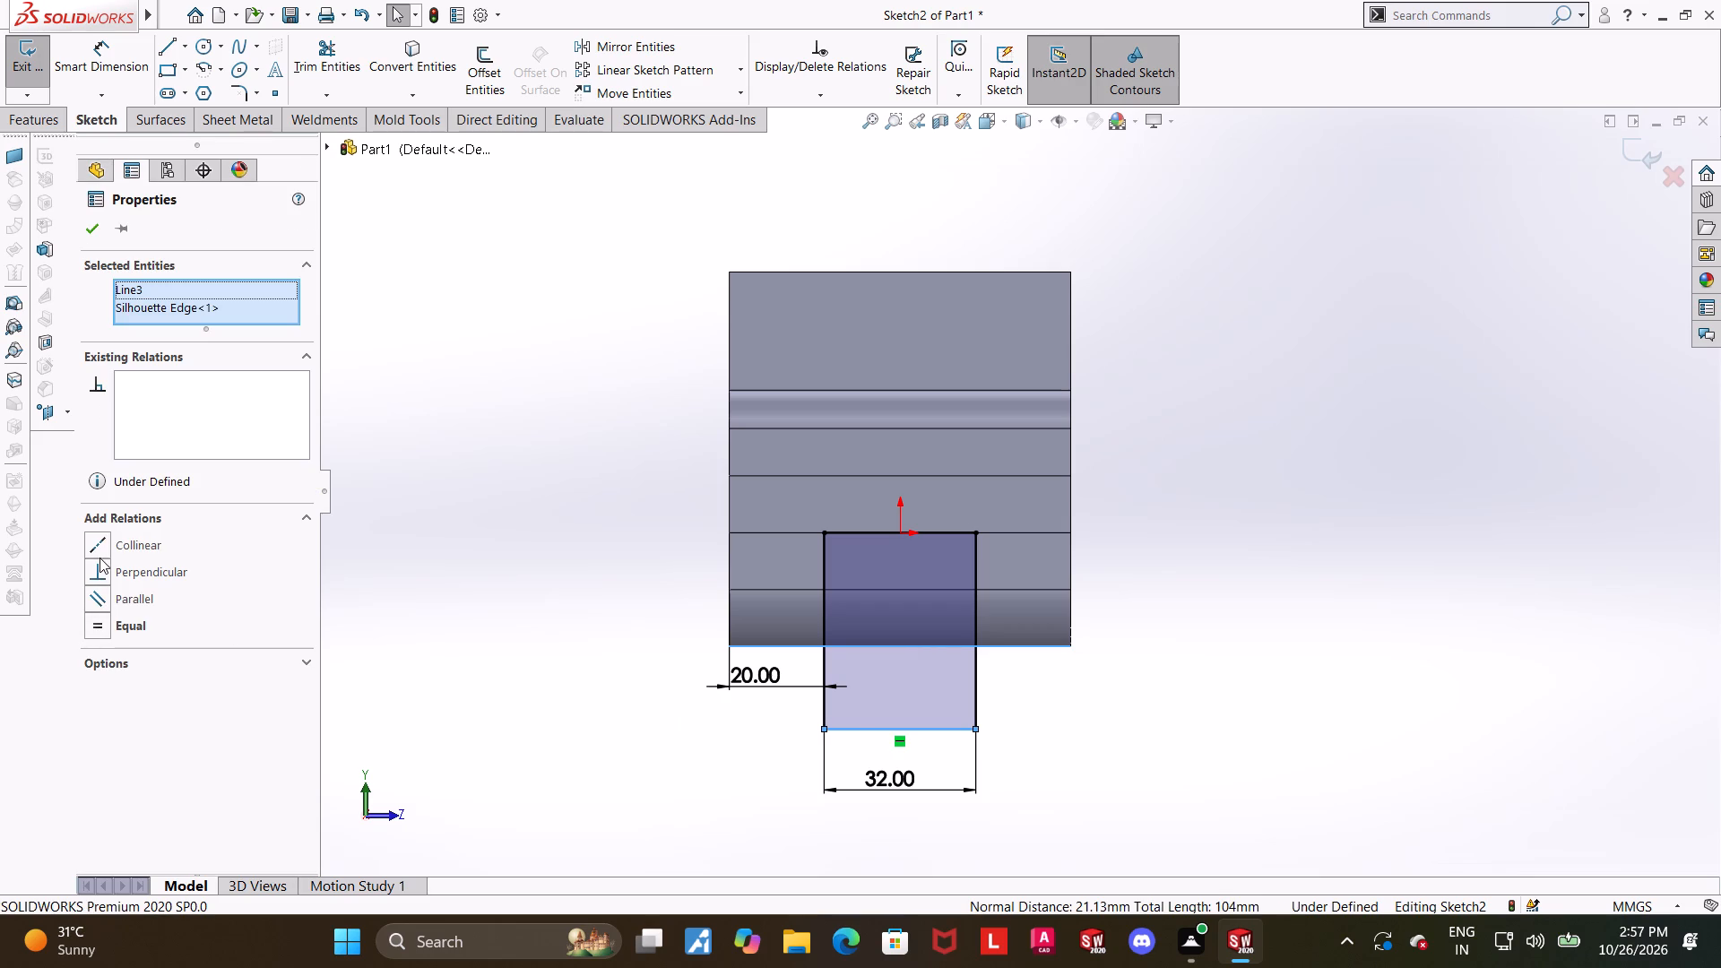
click(99, 550)
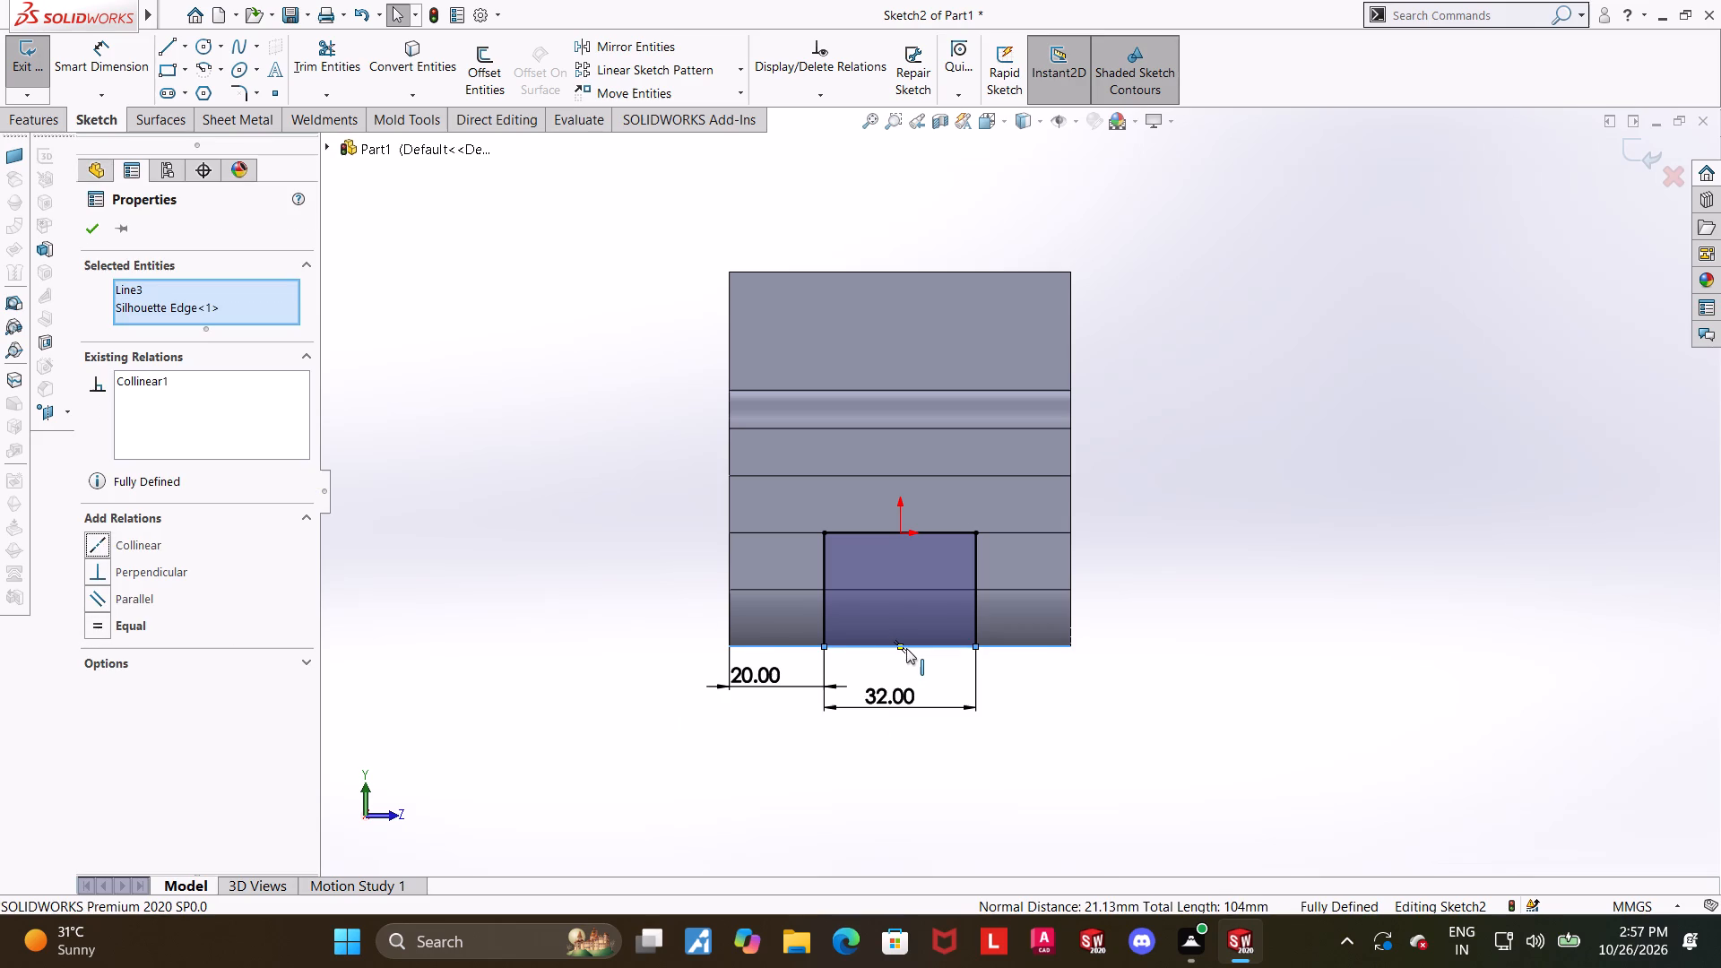
scroll(1122, 678, up, 1)
click(1147, 656)
scroll(1056, 484, down, 1)
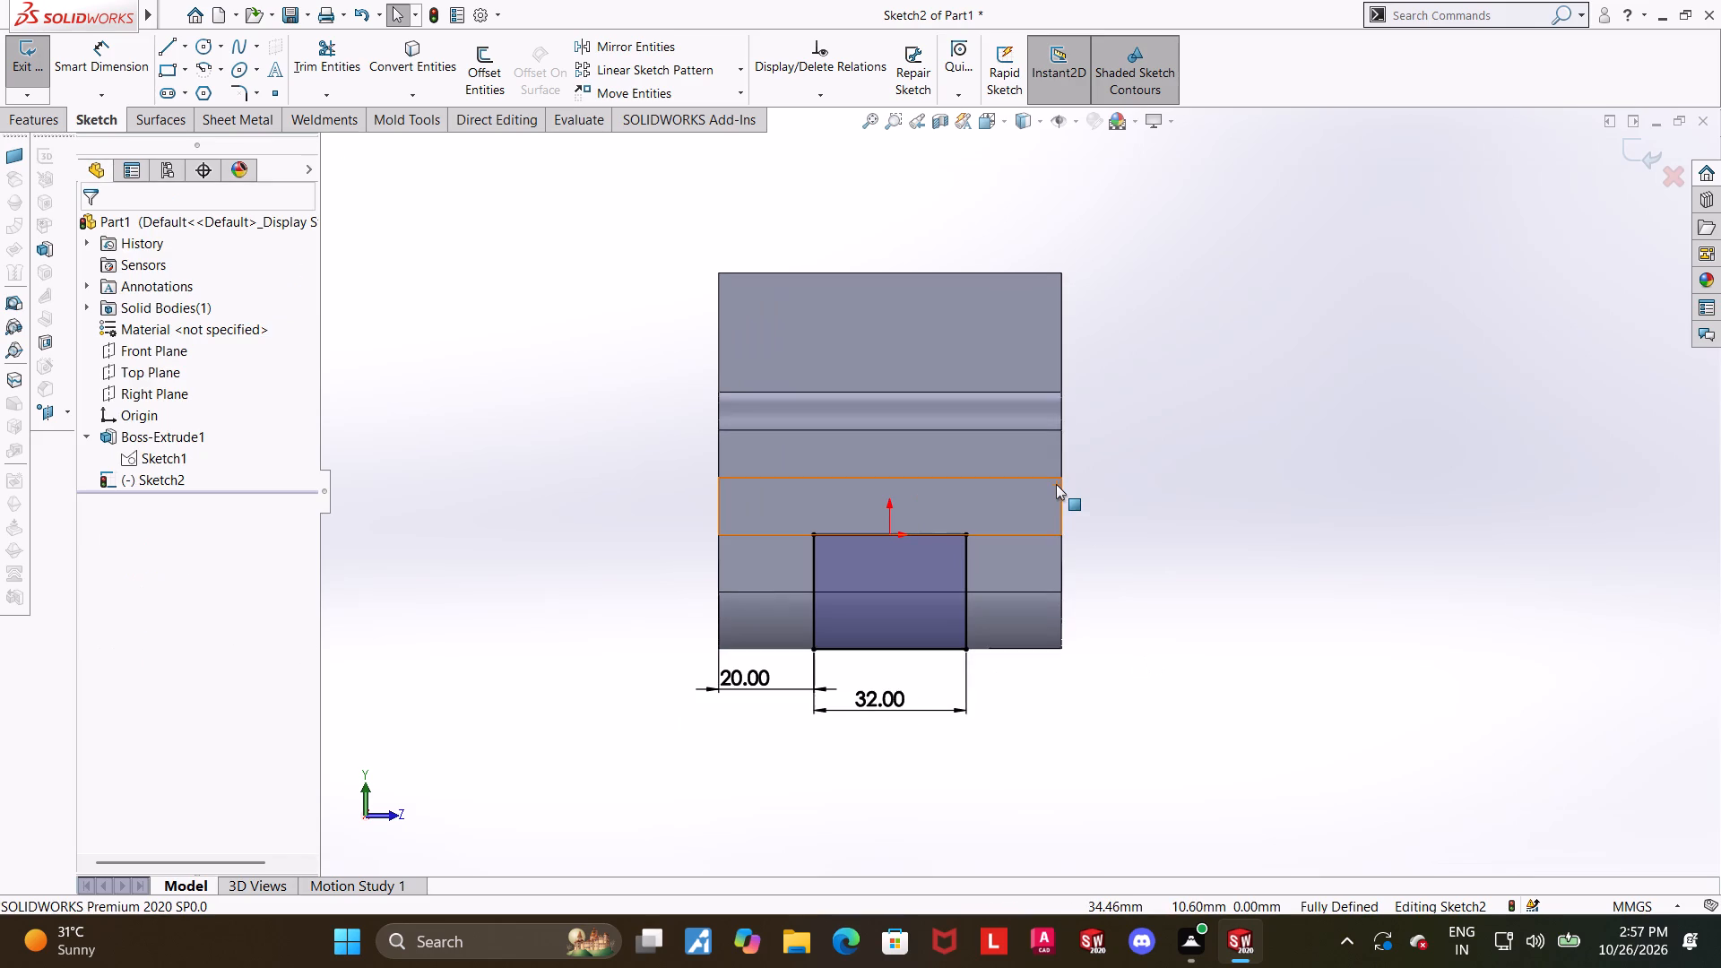
click(1216, 536)
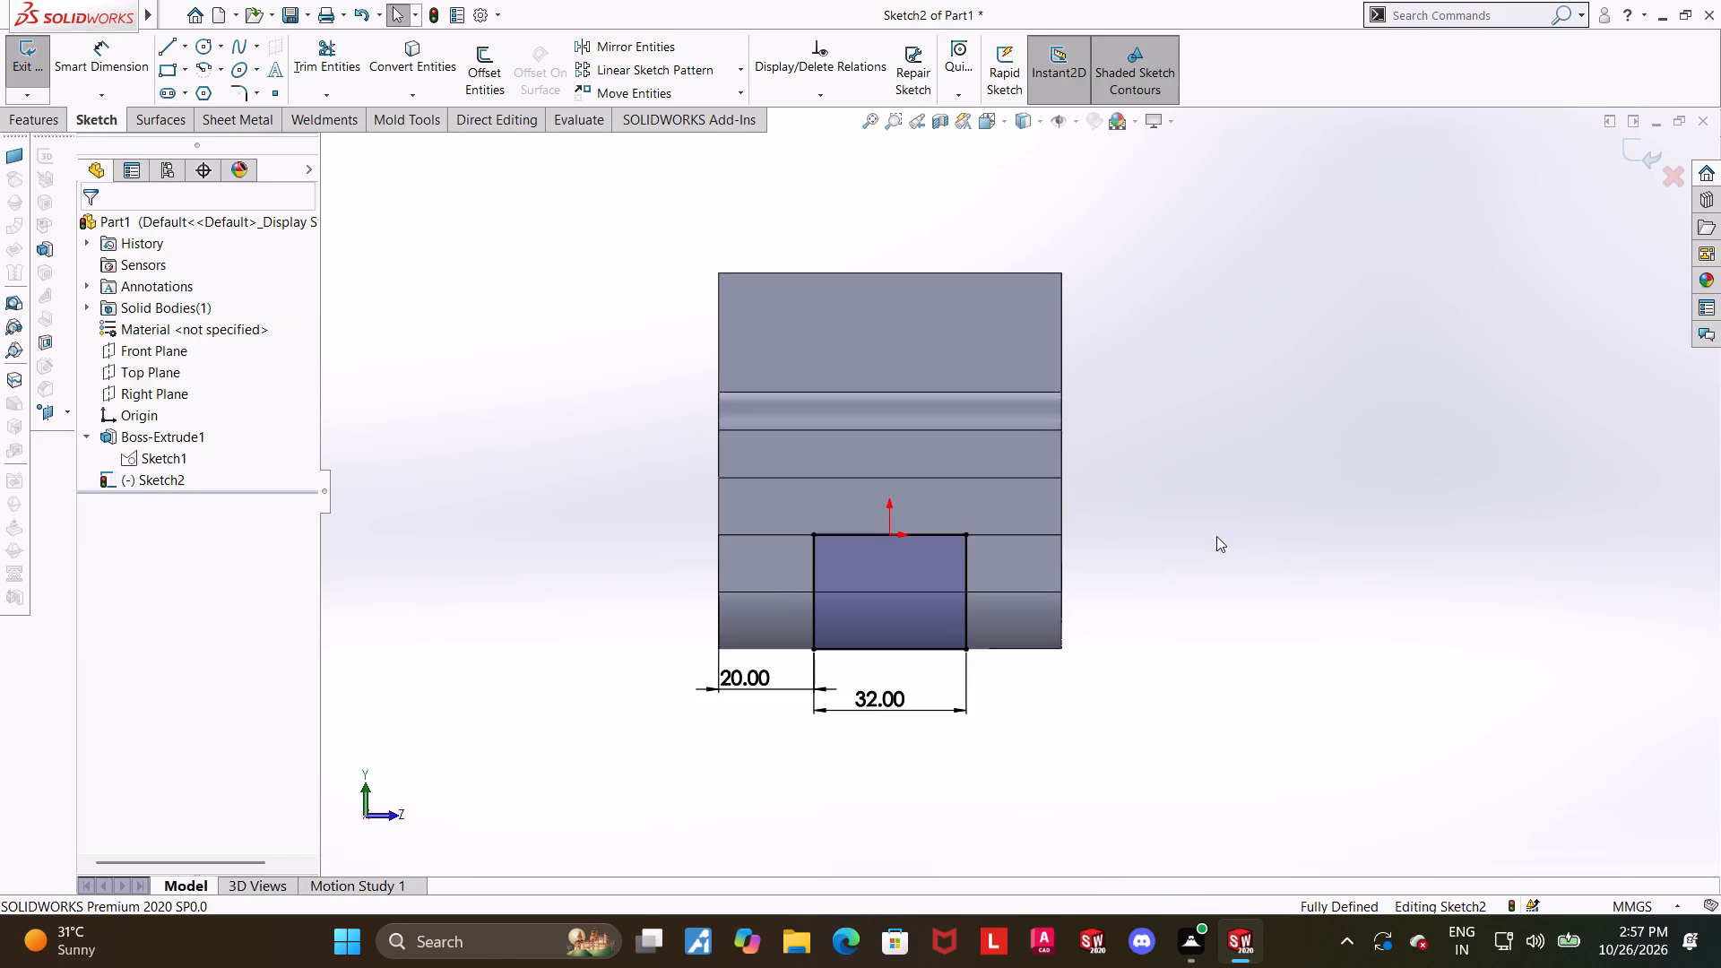
Exit the sketch and use the rectangle for an Extruded Cut set to Through All, splitting the lug into two.
middle_drag(1199, 539, 1154, 546)
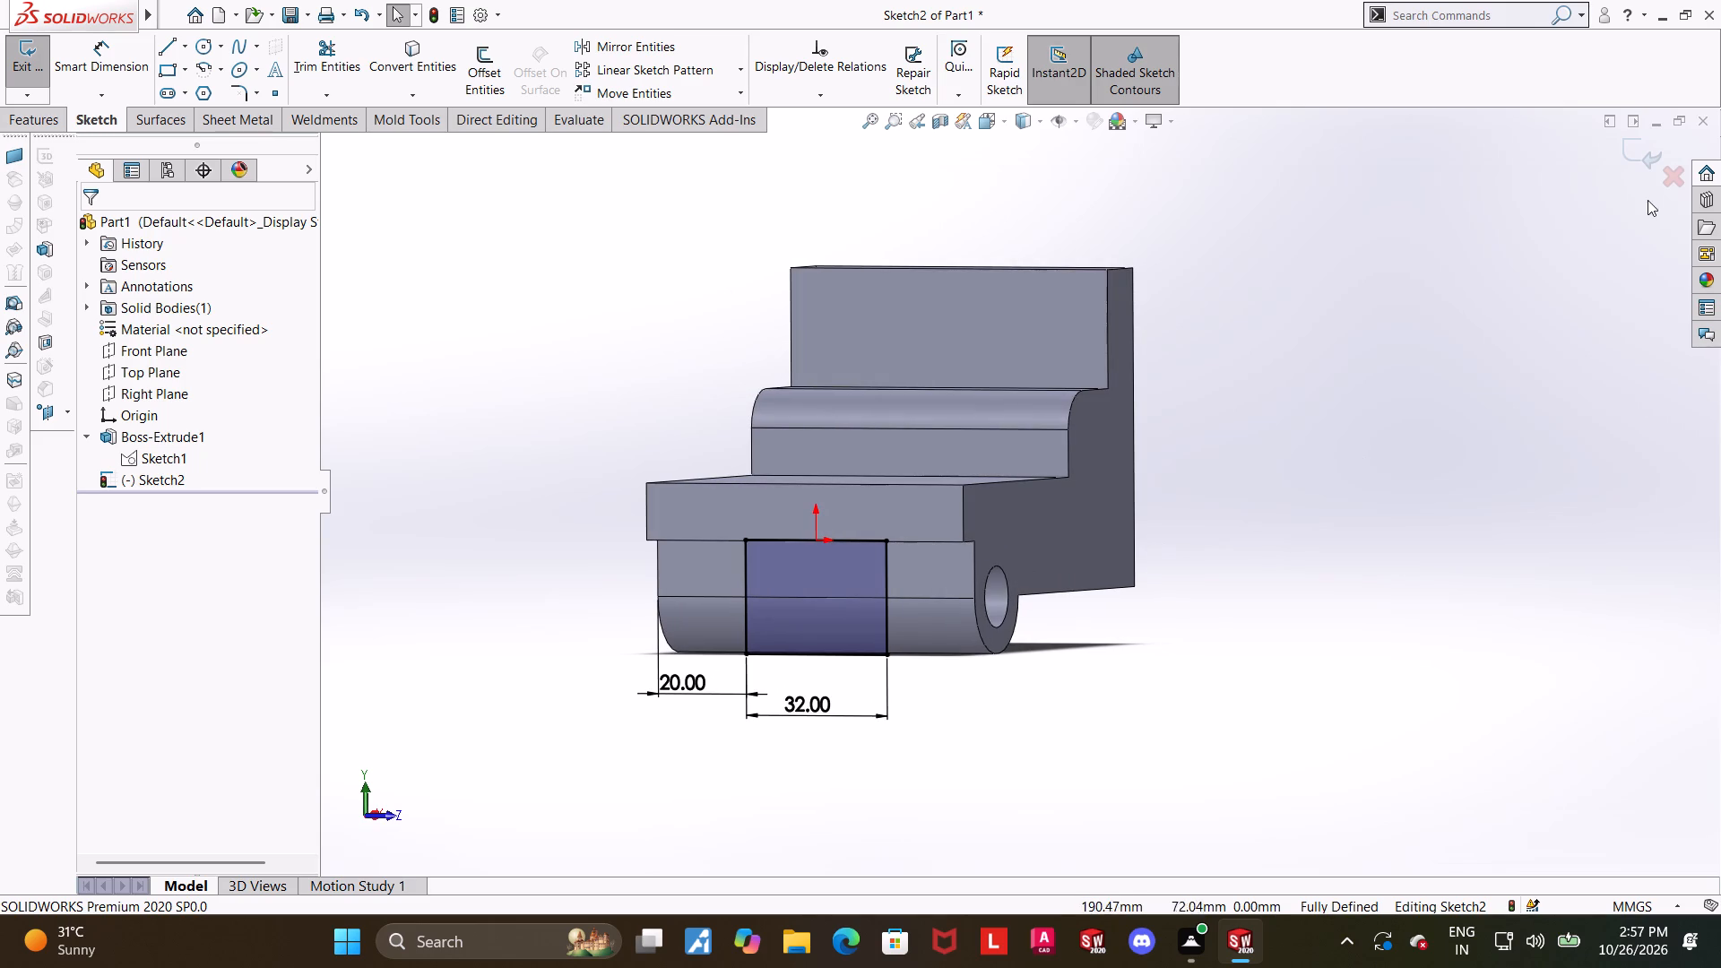
click(1637, 141)
click(294, 54)
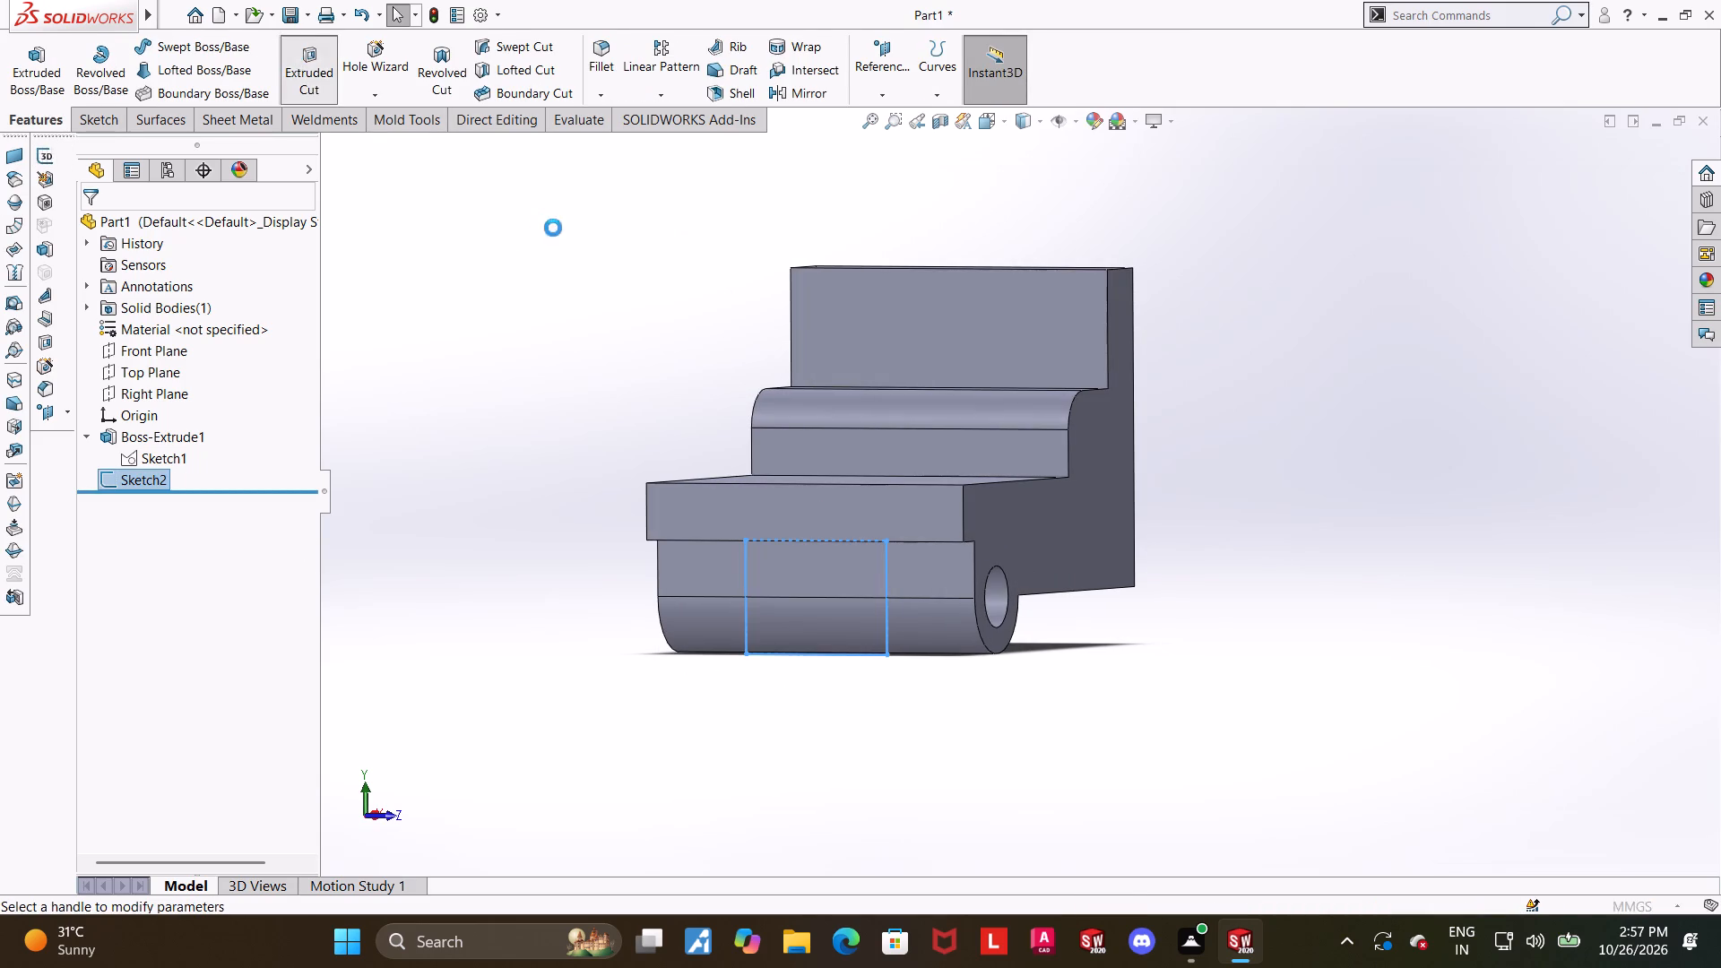
middle_drag(497, 231, 411, 229)
click(184, 350)
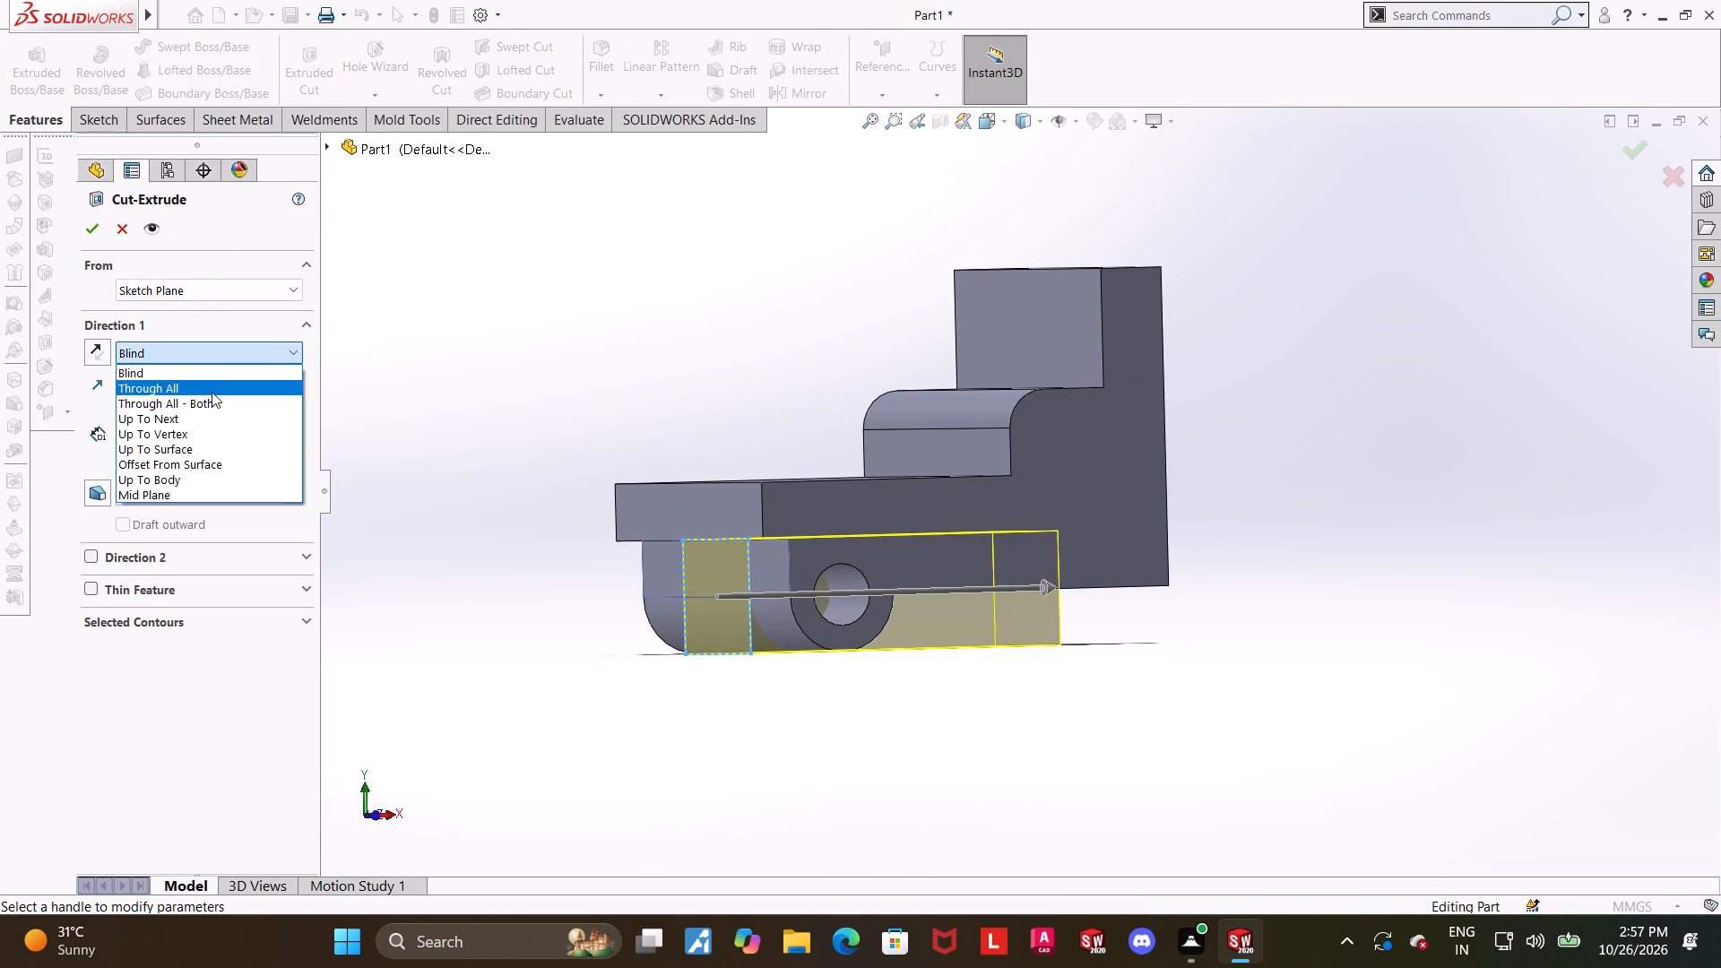
click(208, 384)
click(101, 226)
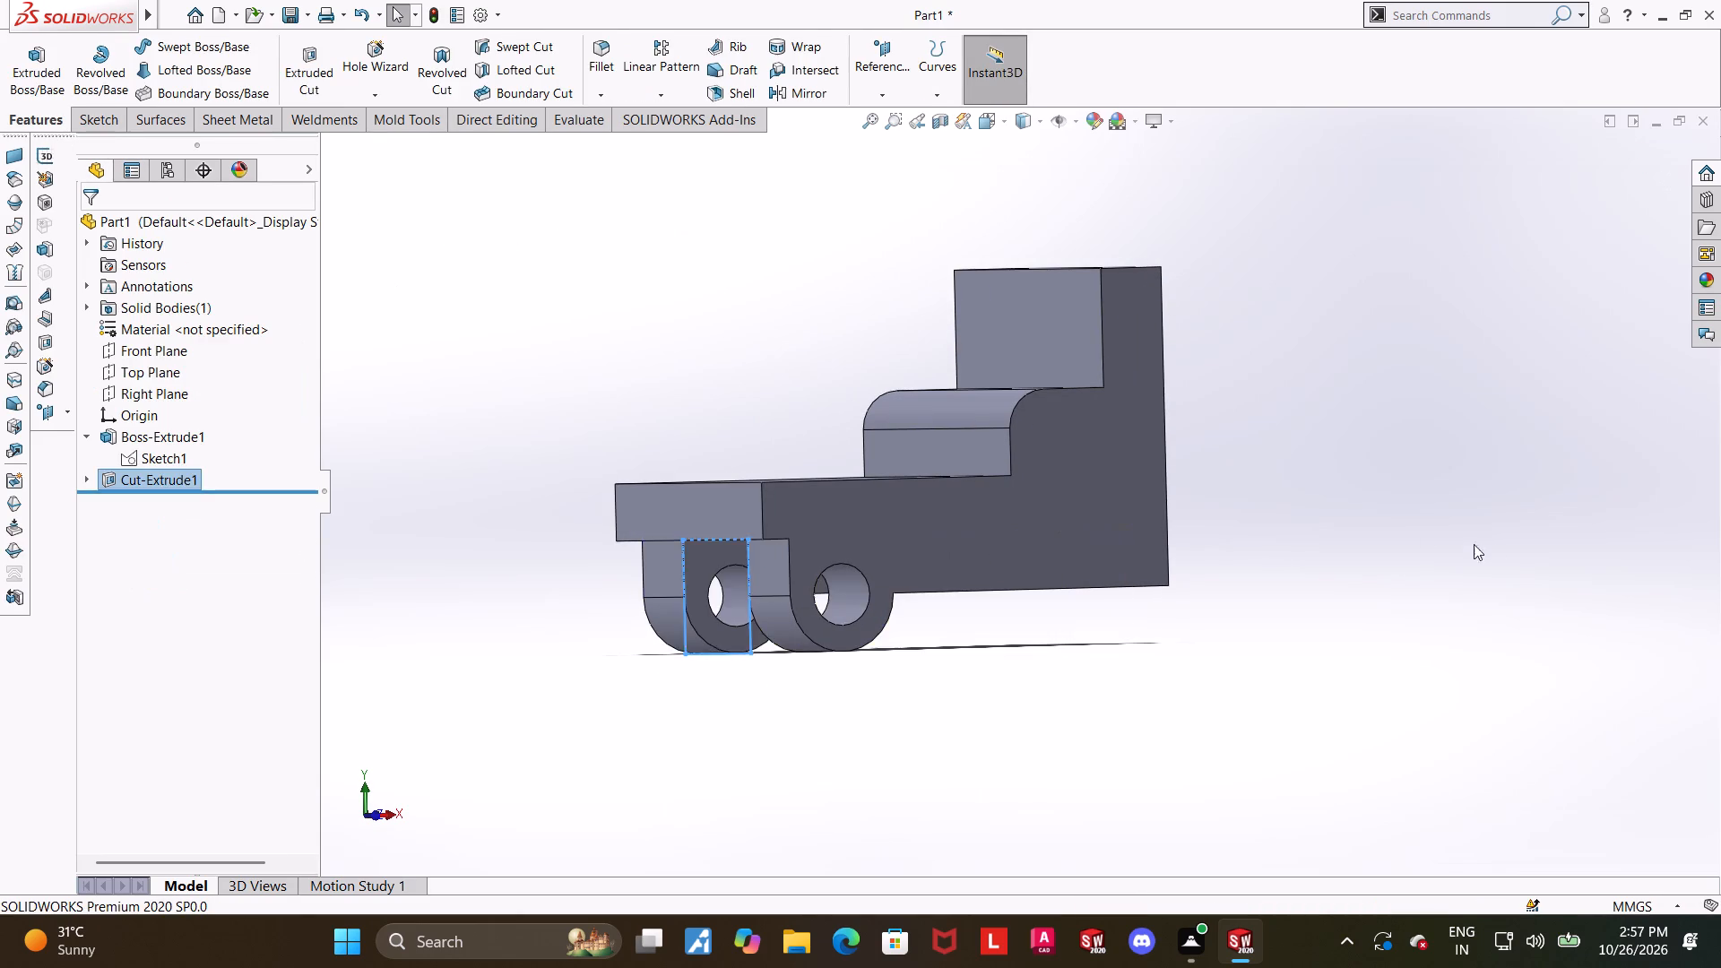
click(1497, 546)
Examine the slotted lug and stepped body from several angles, including the standard Left view.
middle_drag(1284, 485, 1181, 458)
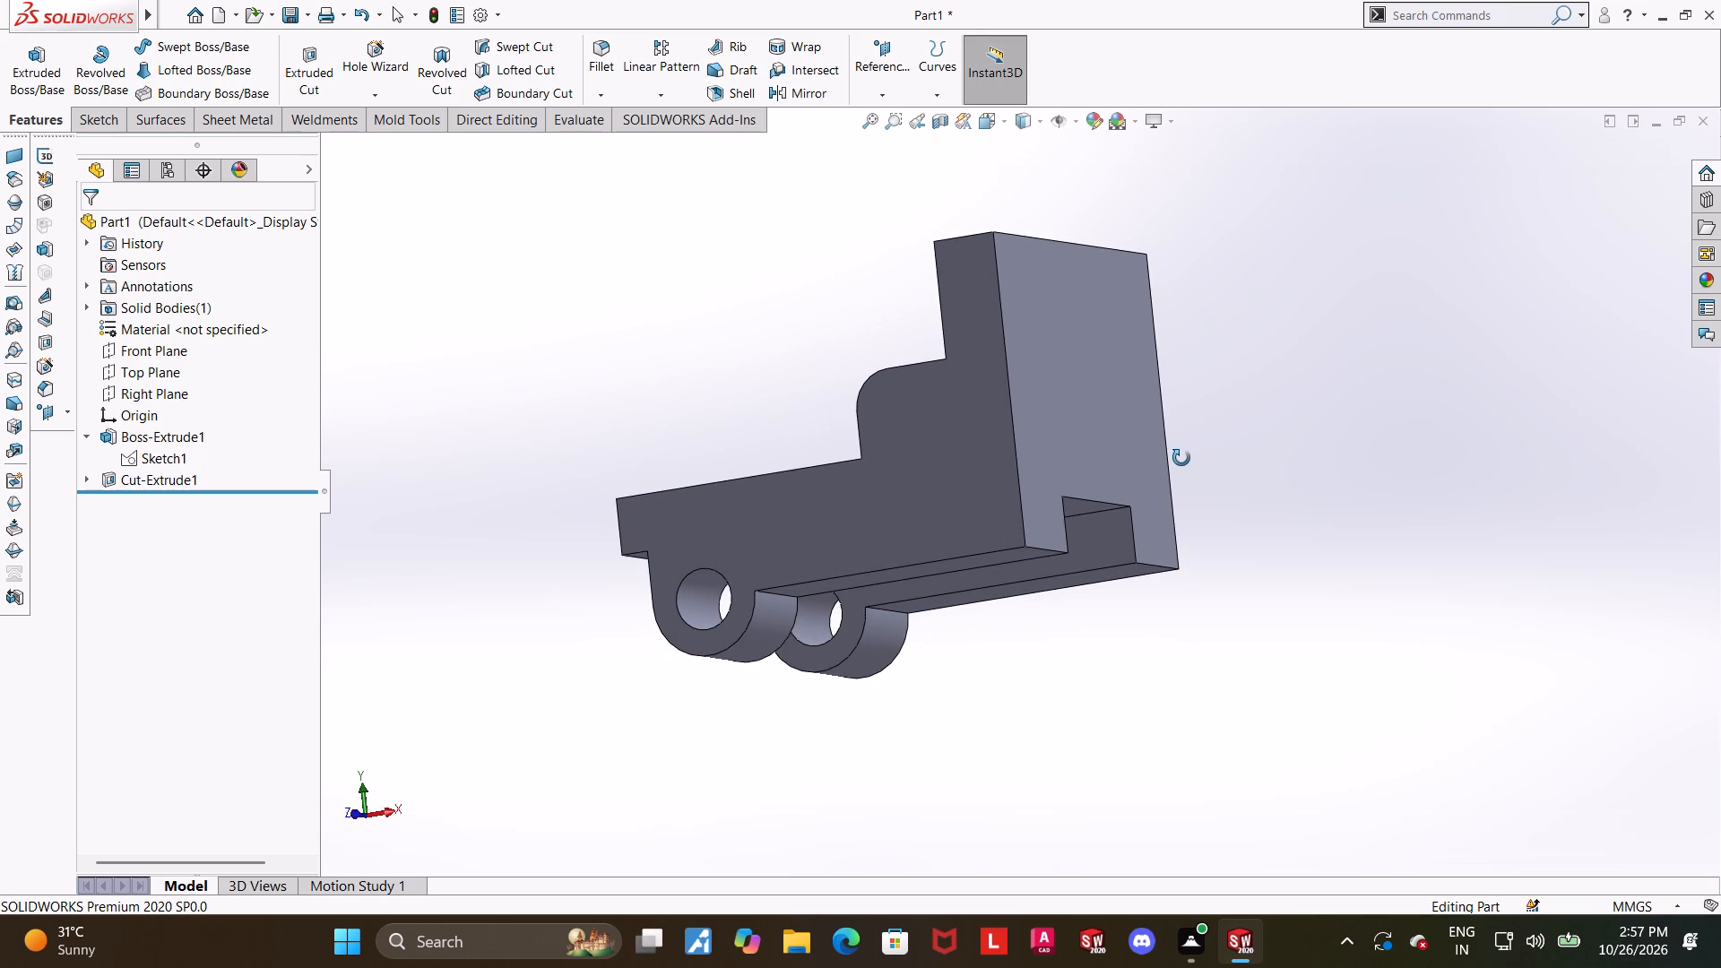
middle_drag(1181, 458, 1181, 454)
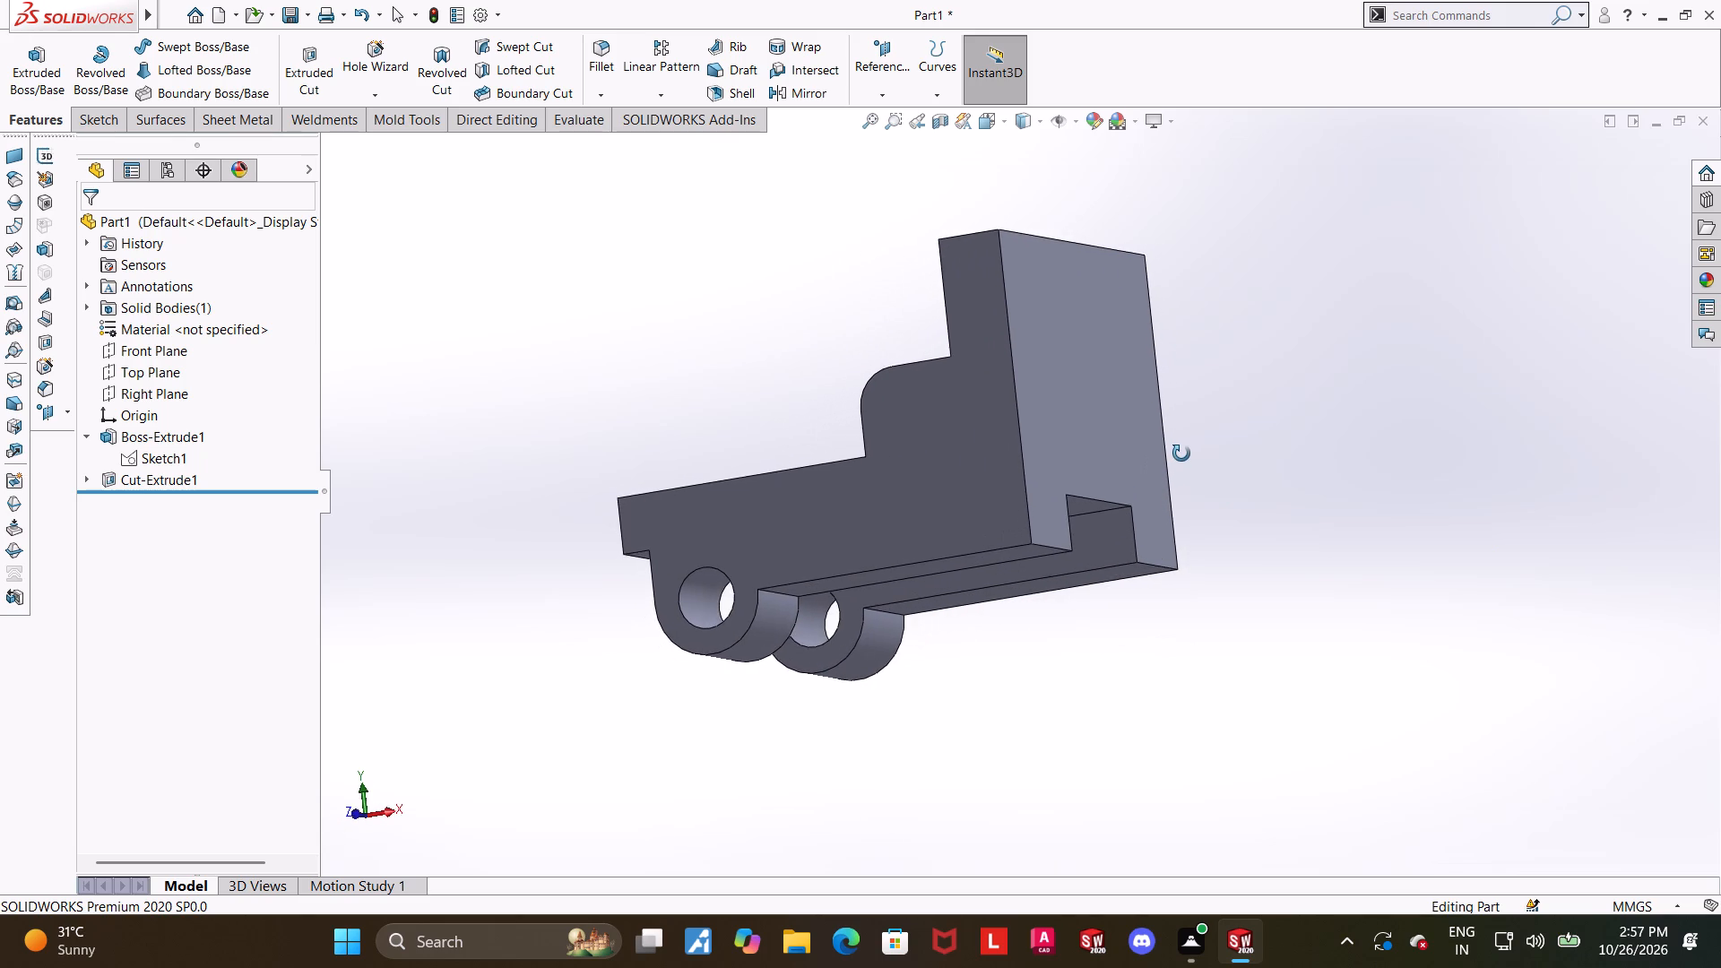
middle_drag(1181, 454, 1373, 457)
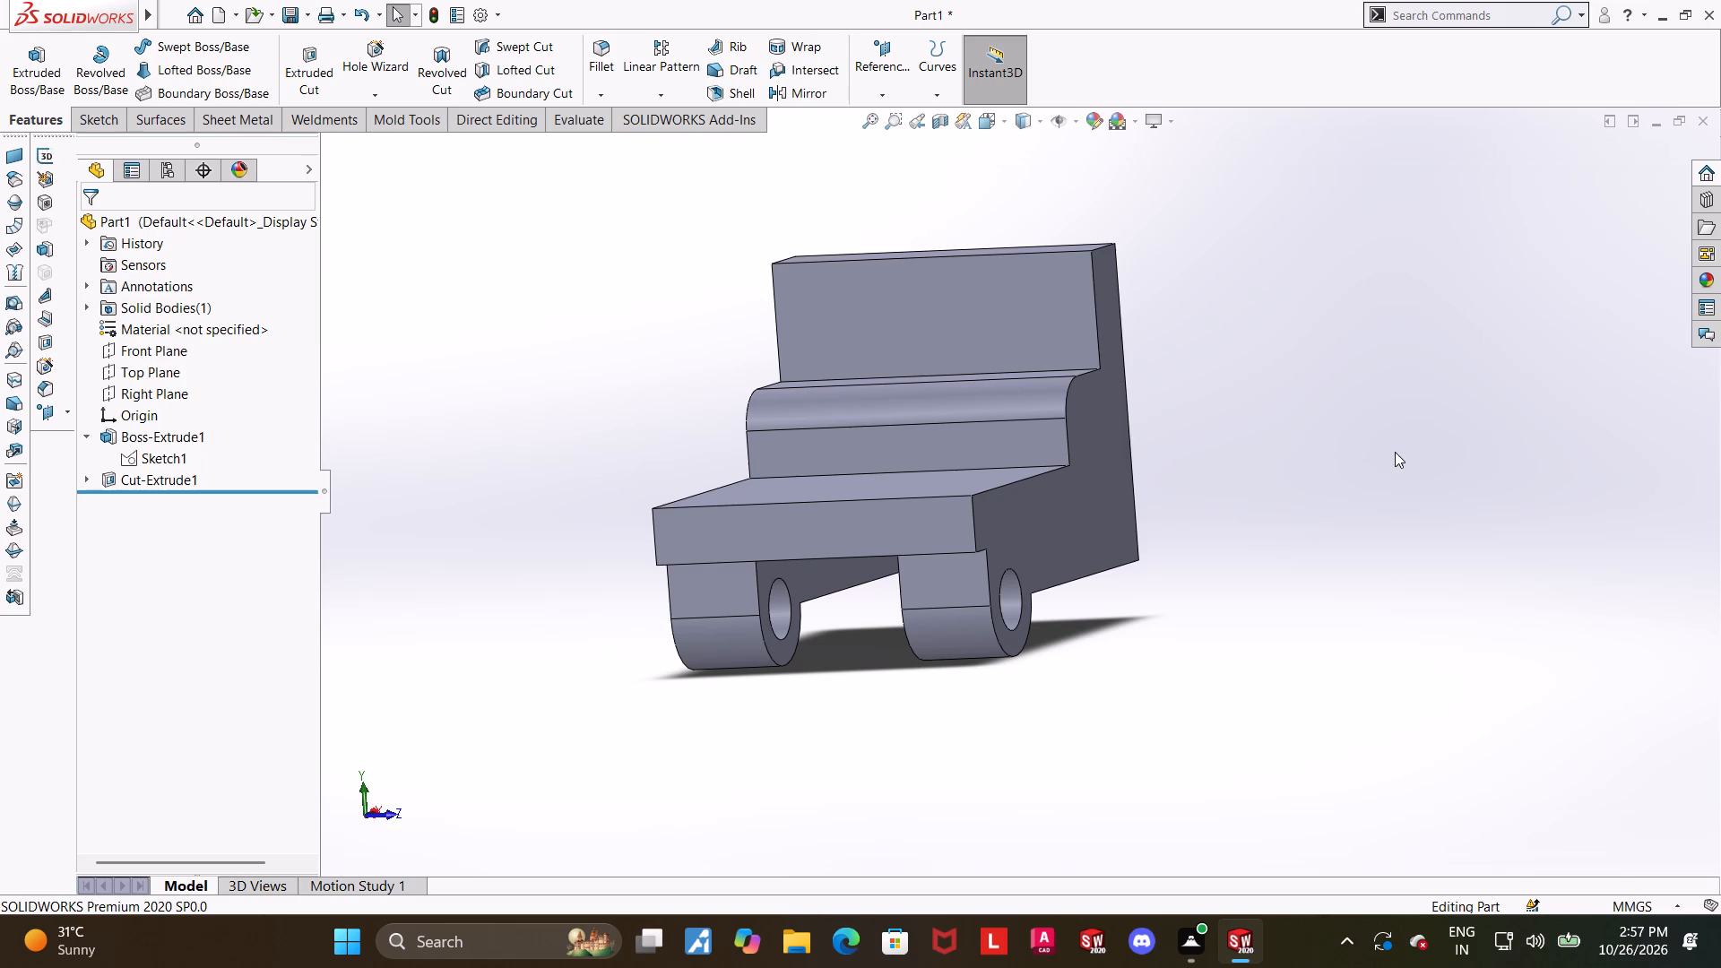
scroll(1311, 471, up, 1)
middle_drag(1223, 462, 1252, 458)
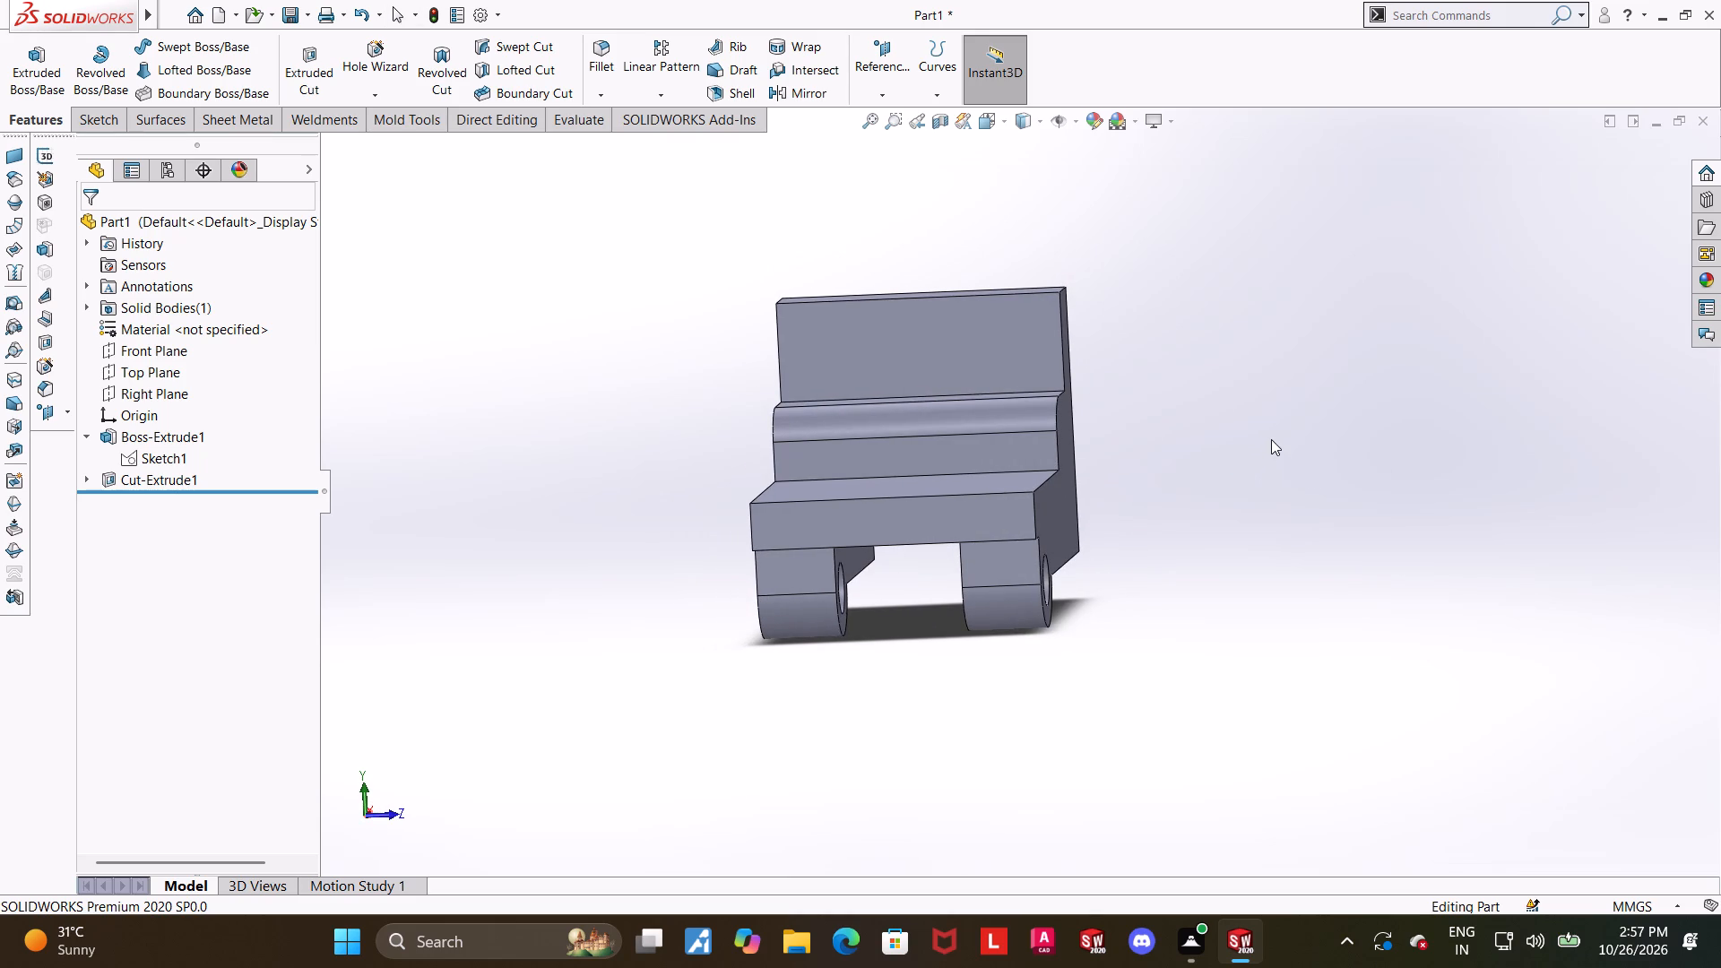
click(1271, 439)
scroll(1242, 440, up, 2)
middle_click(1235, 445)
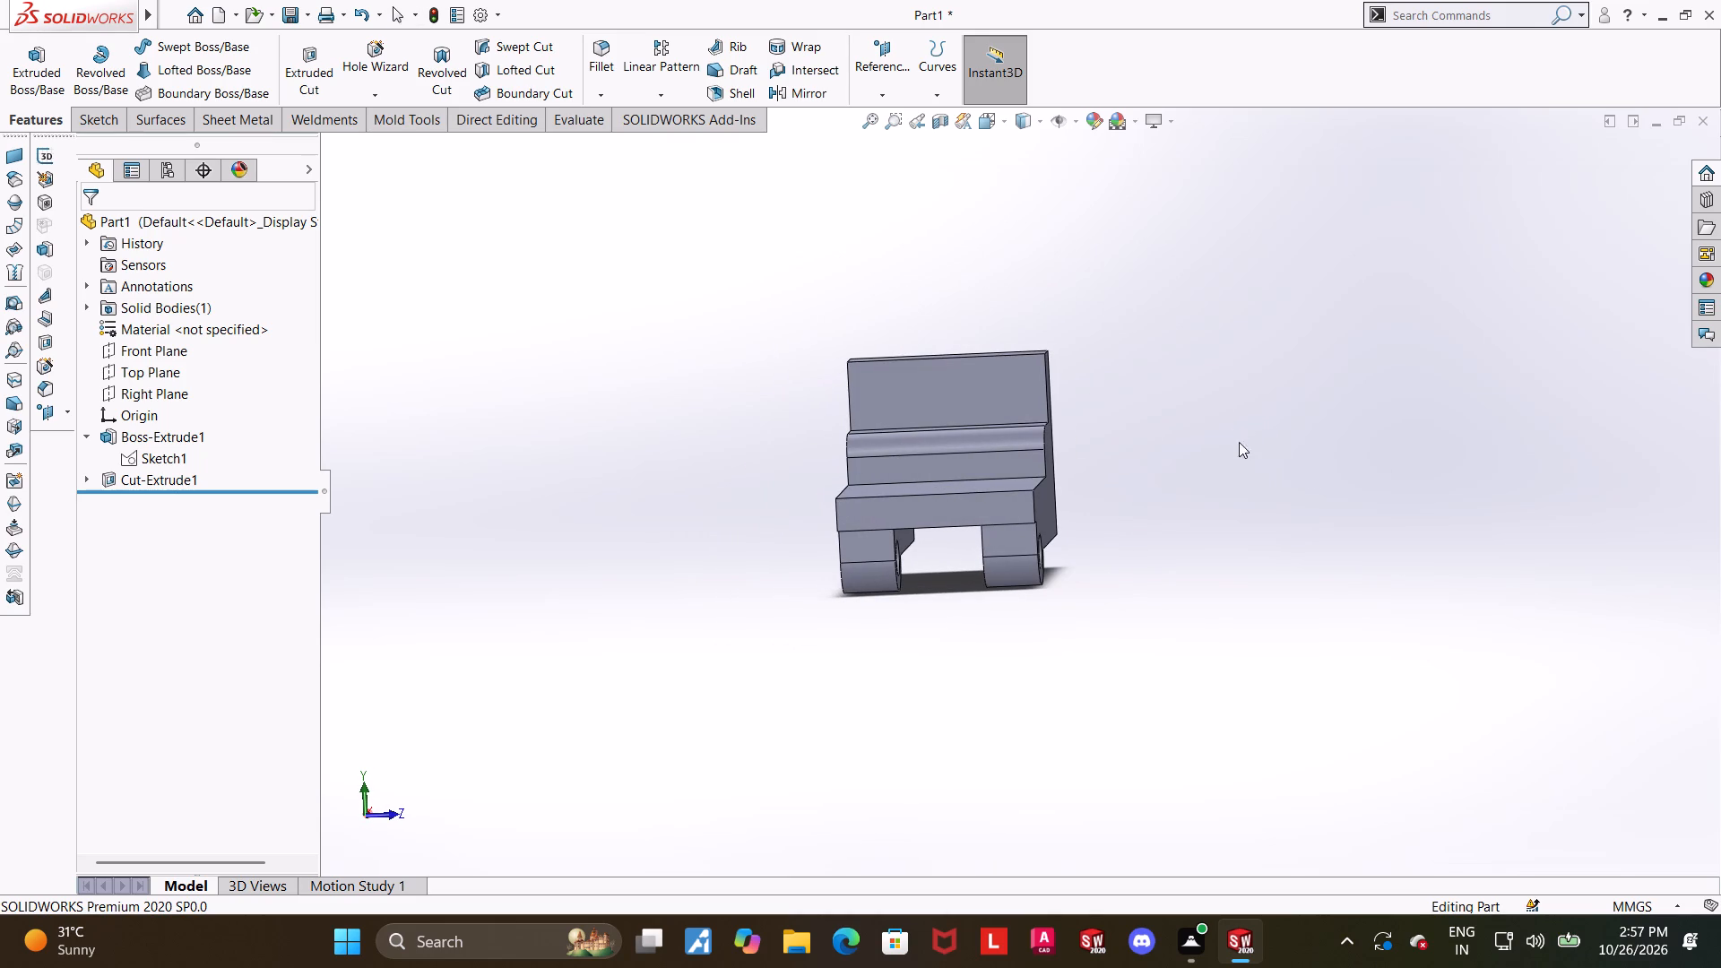
click(991, 123)
click(815, 612)
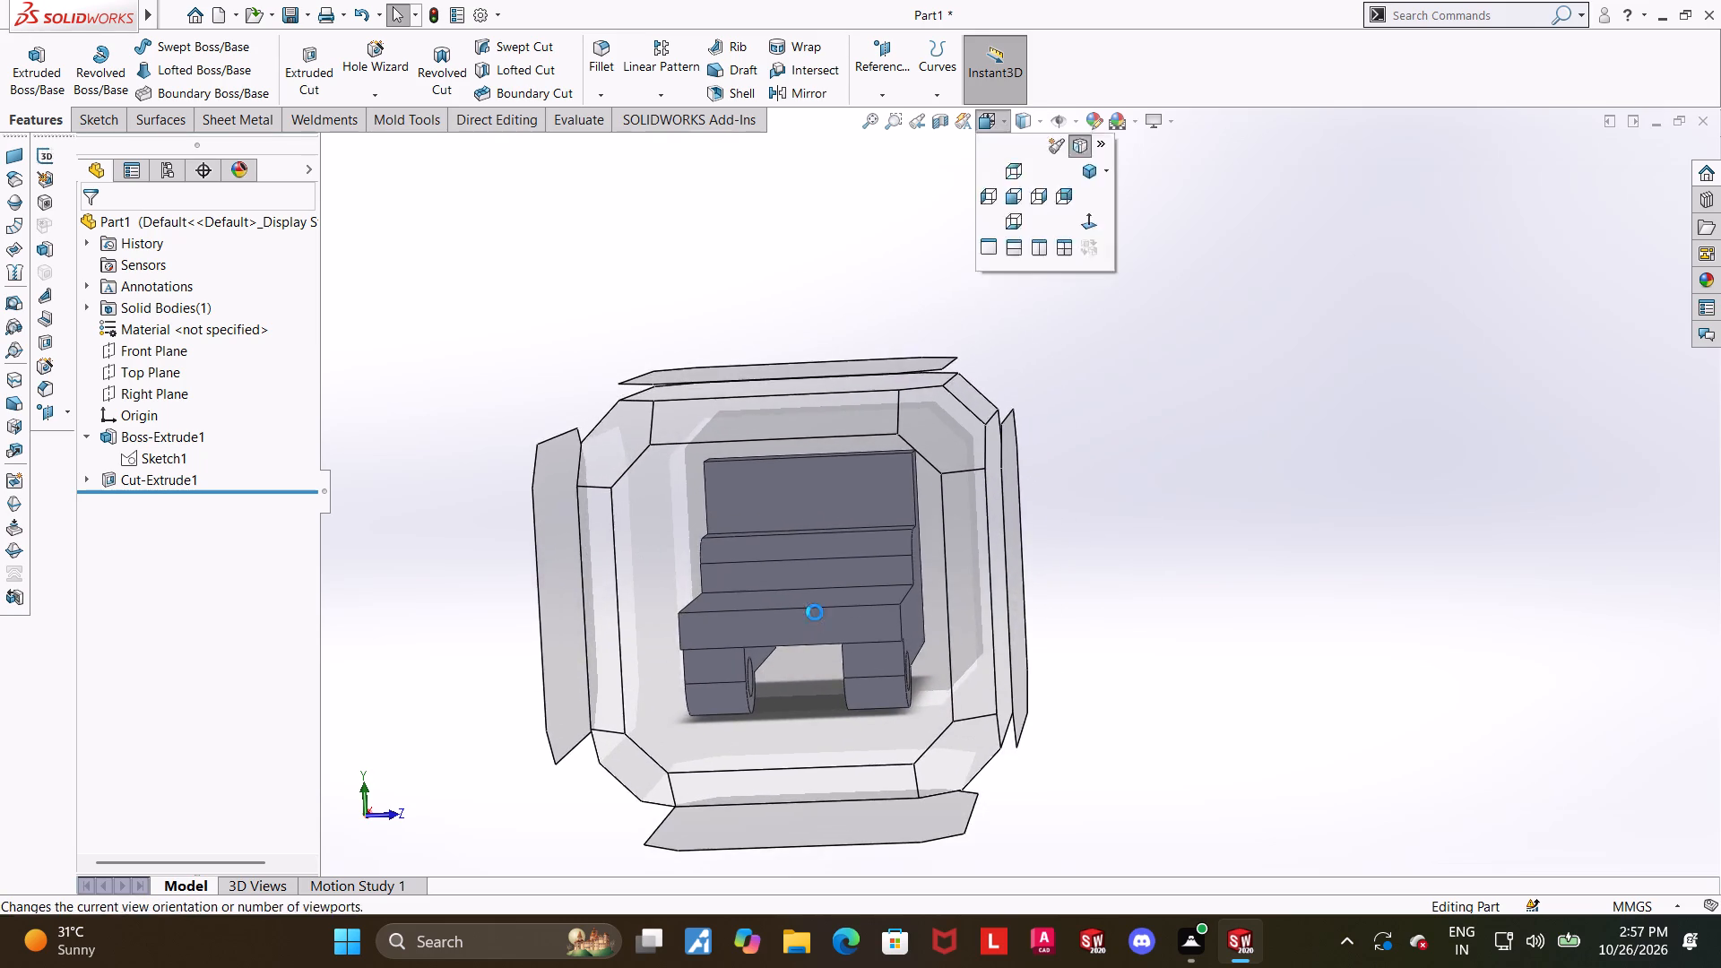
scroll(1365, 605, up, 1)
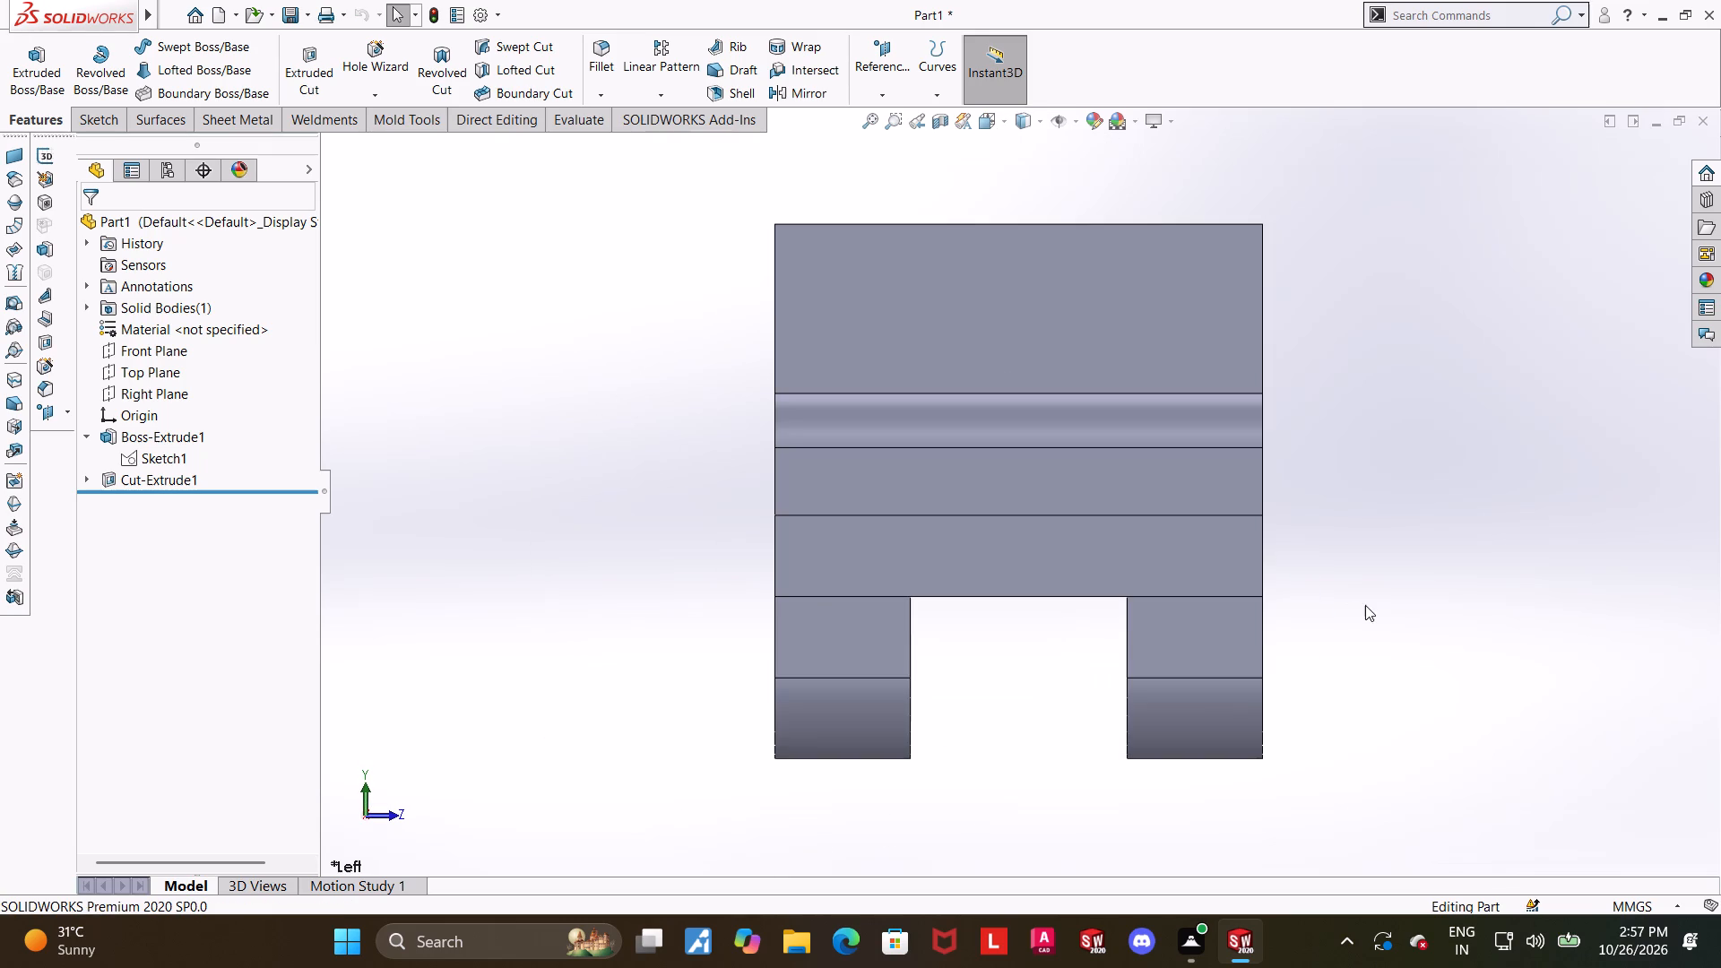
scroll(1365, 605, up, 1)
middle_drag(1354, 607, 1232, 623)
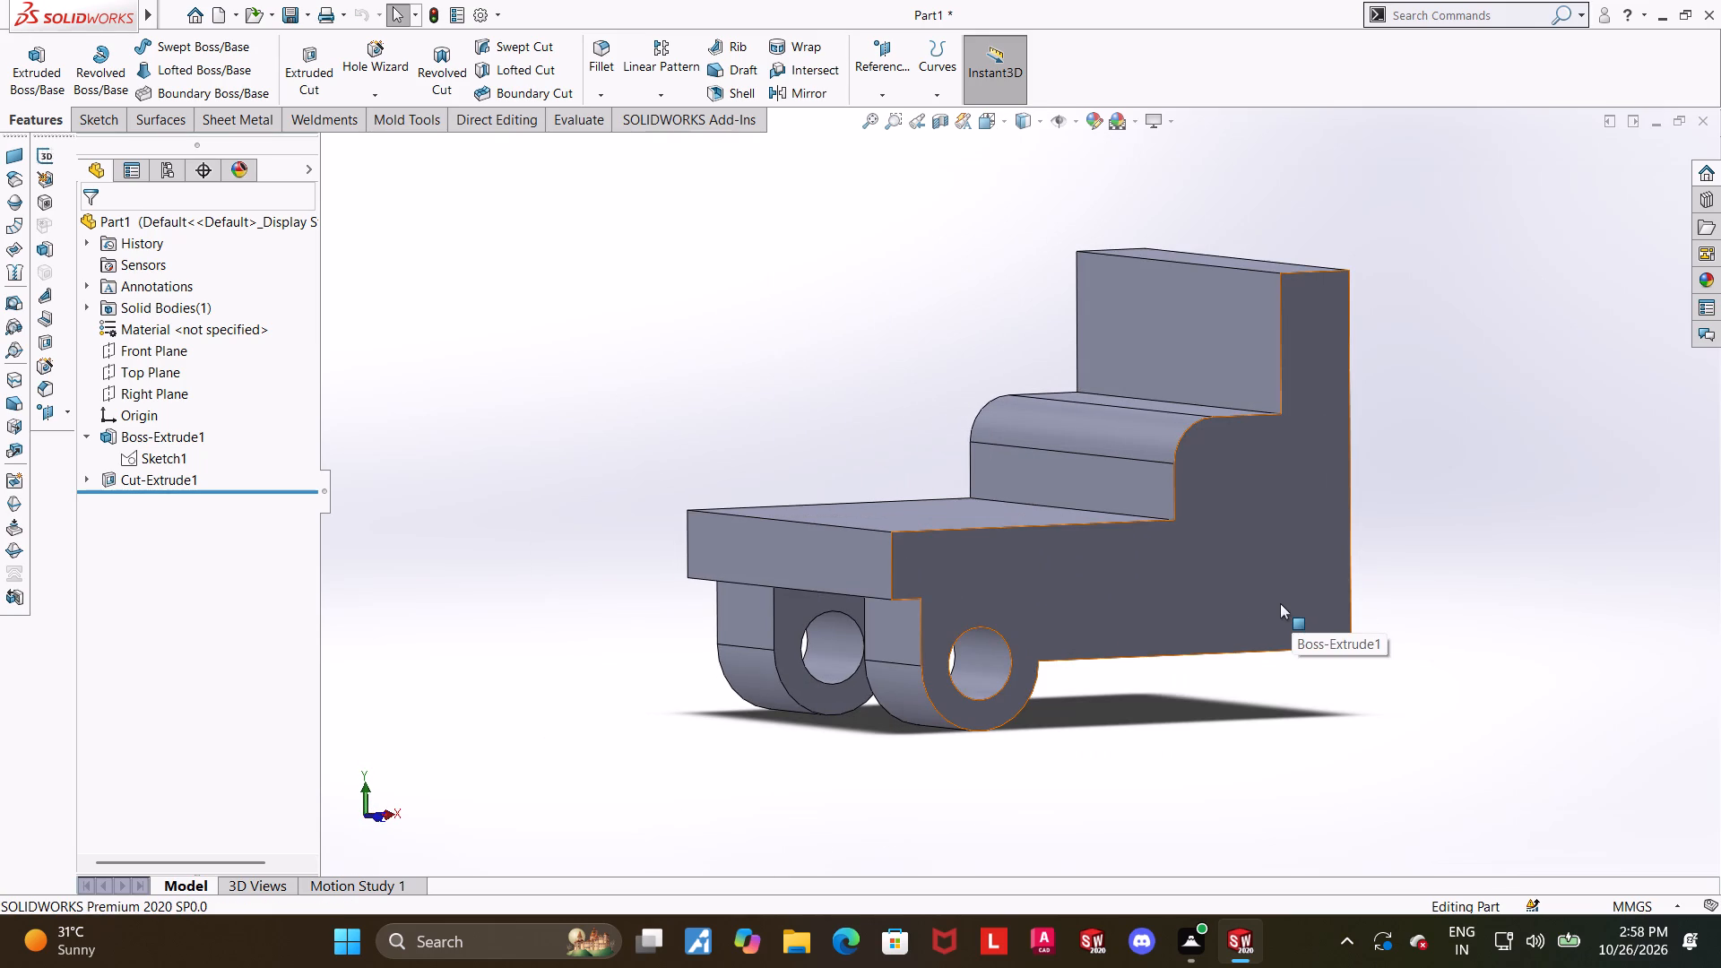
scroll(1279, 603, up, 4)
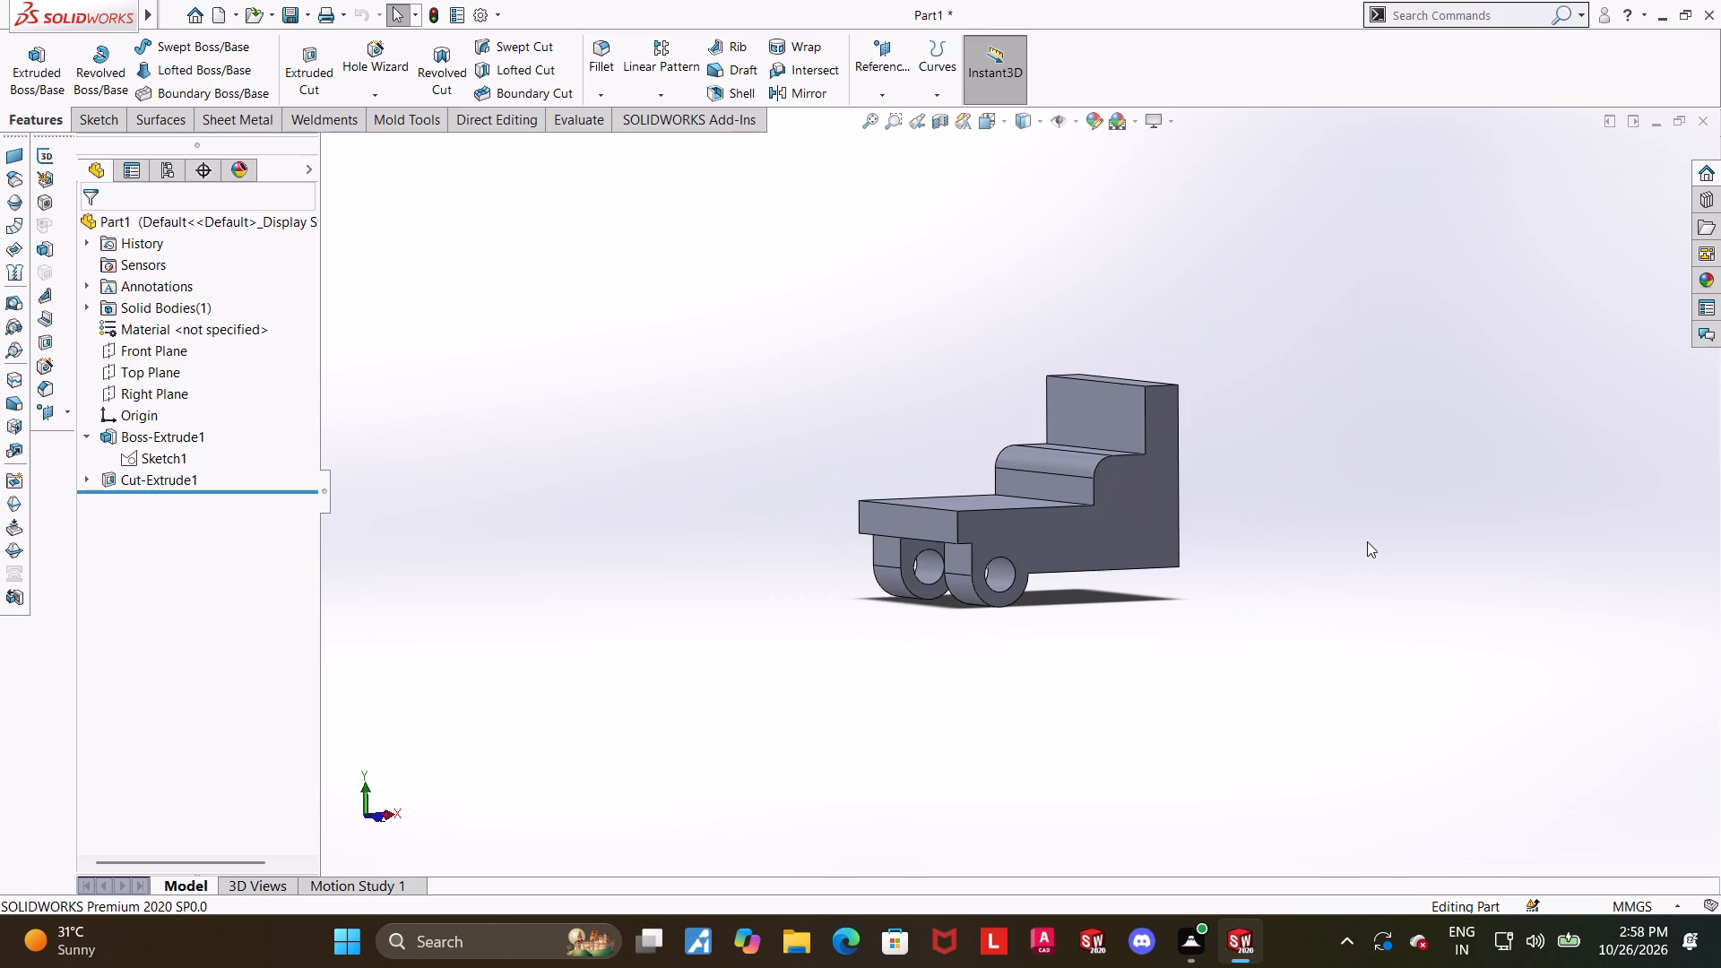
Start a new sketch on the large flat back face of the body, opposite the lugs, viewed square-on.
middle_drag(1359, 541, 1175, 541)
click(1059, 465)
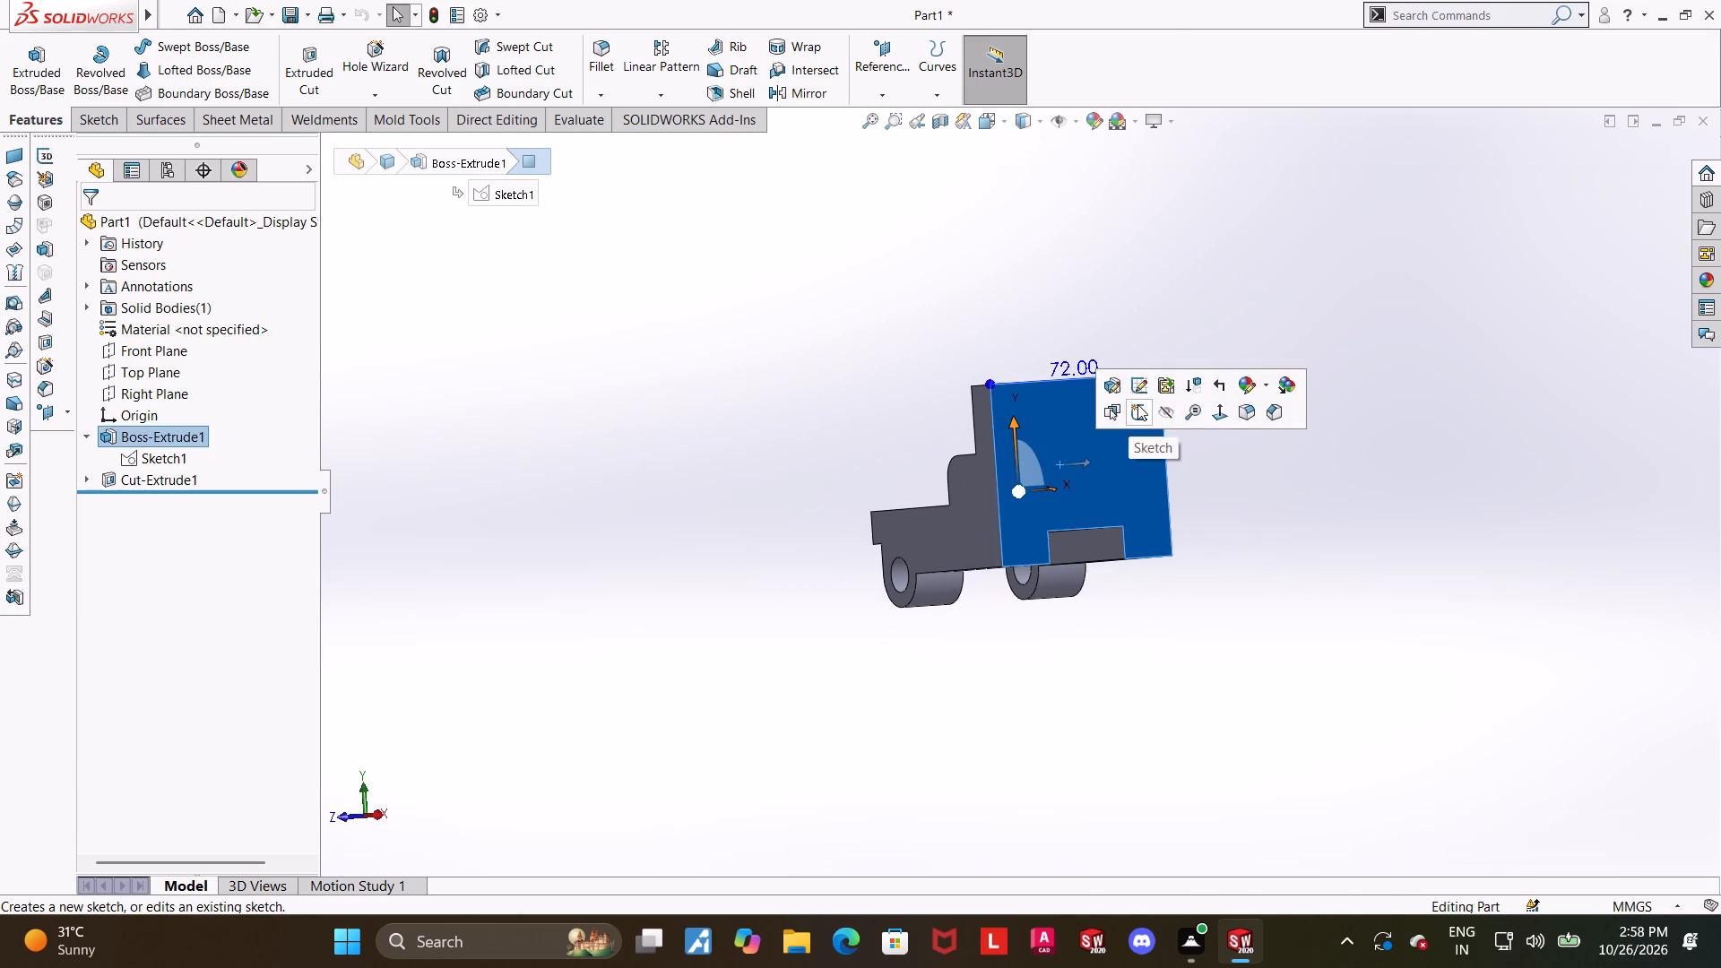
click(1137, 403)
click(171, 508)
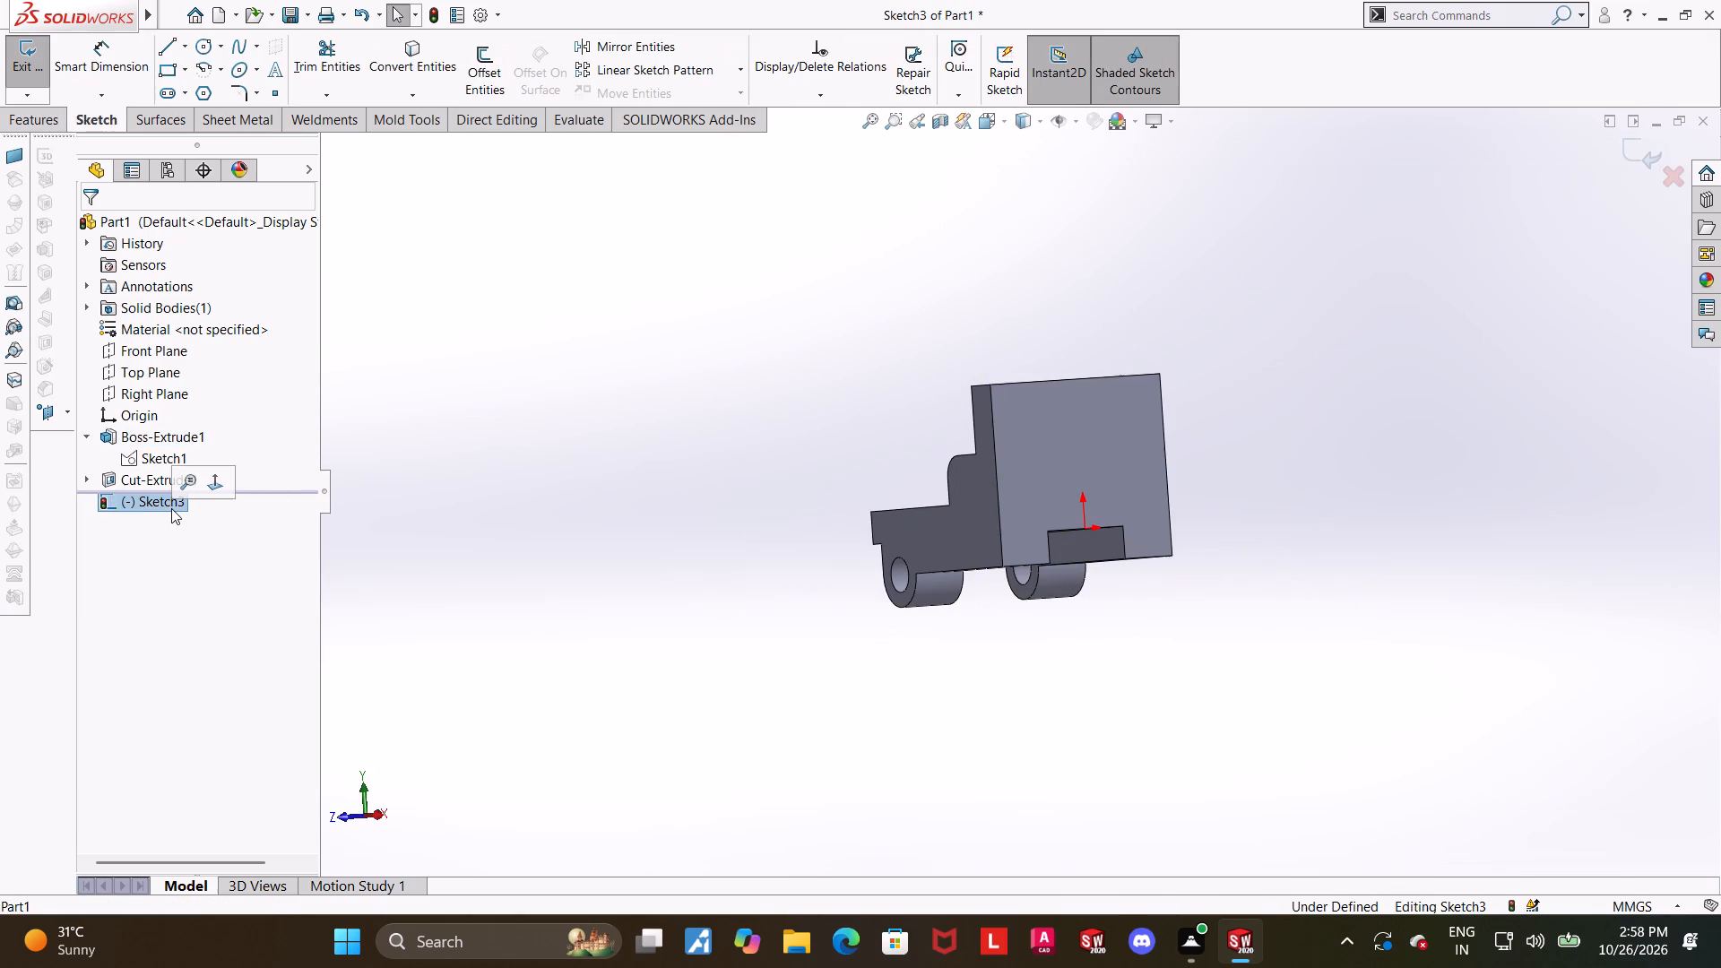
click(217, 486)
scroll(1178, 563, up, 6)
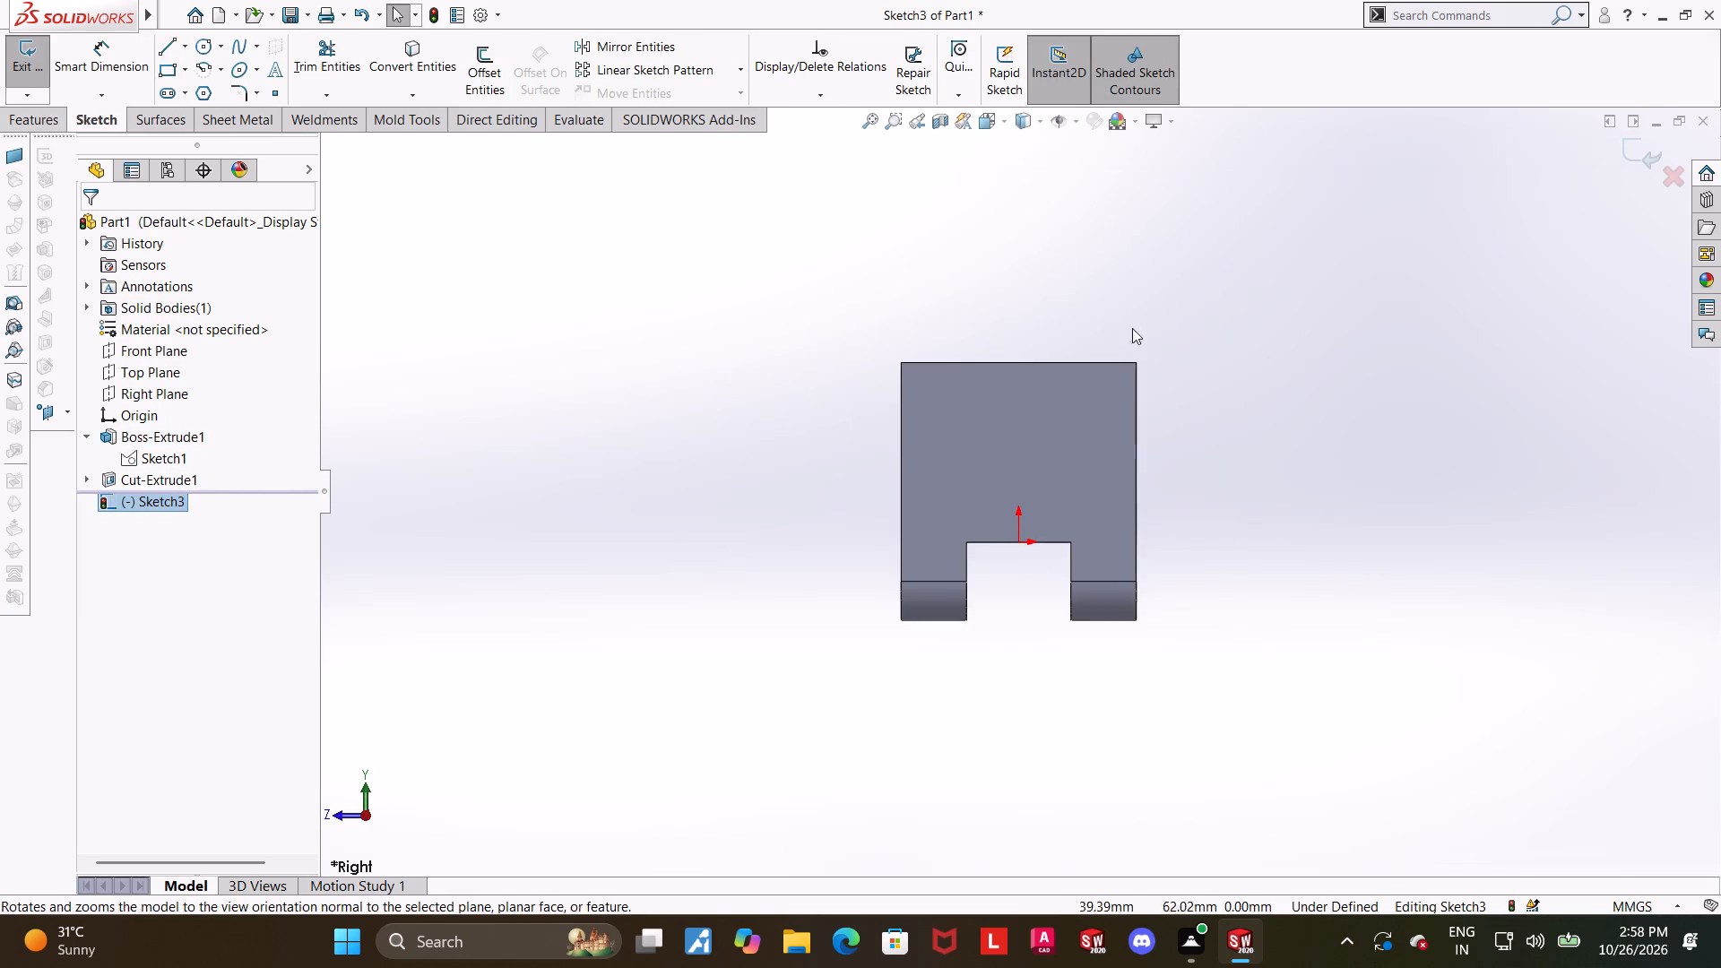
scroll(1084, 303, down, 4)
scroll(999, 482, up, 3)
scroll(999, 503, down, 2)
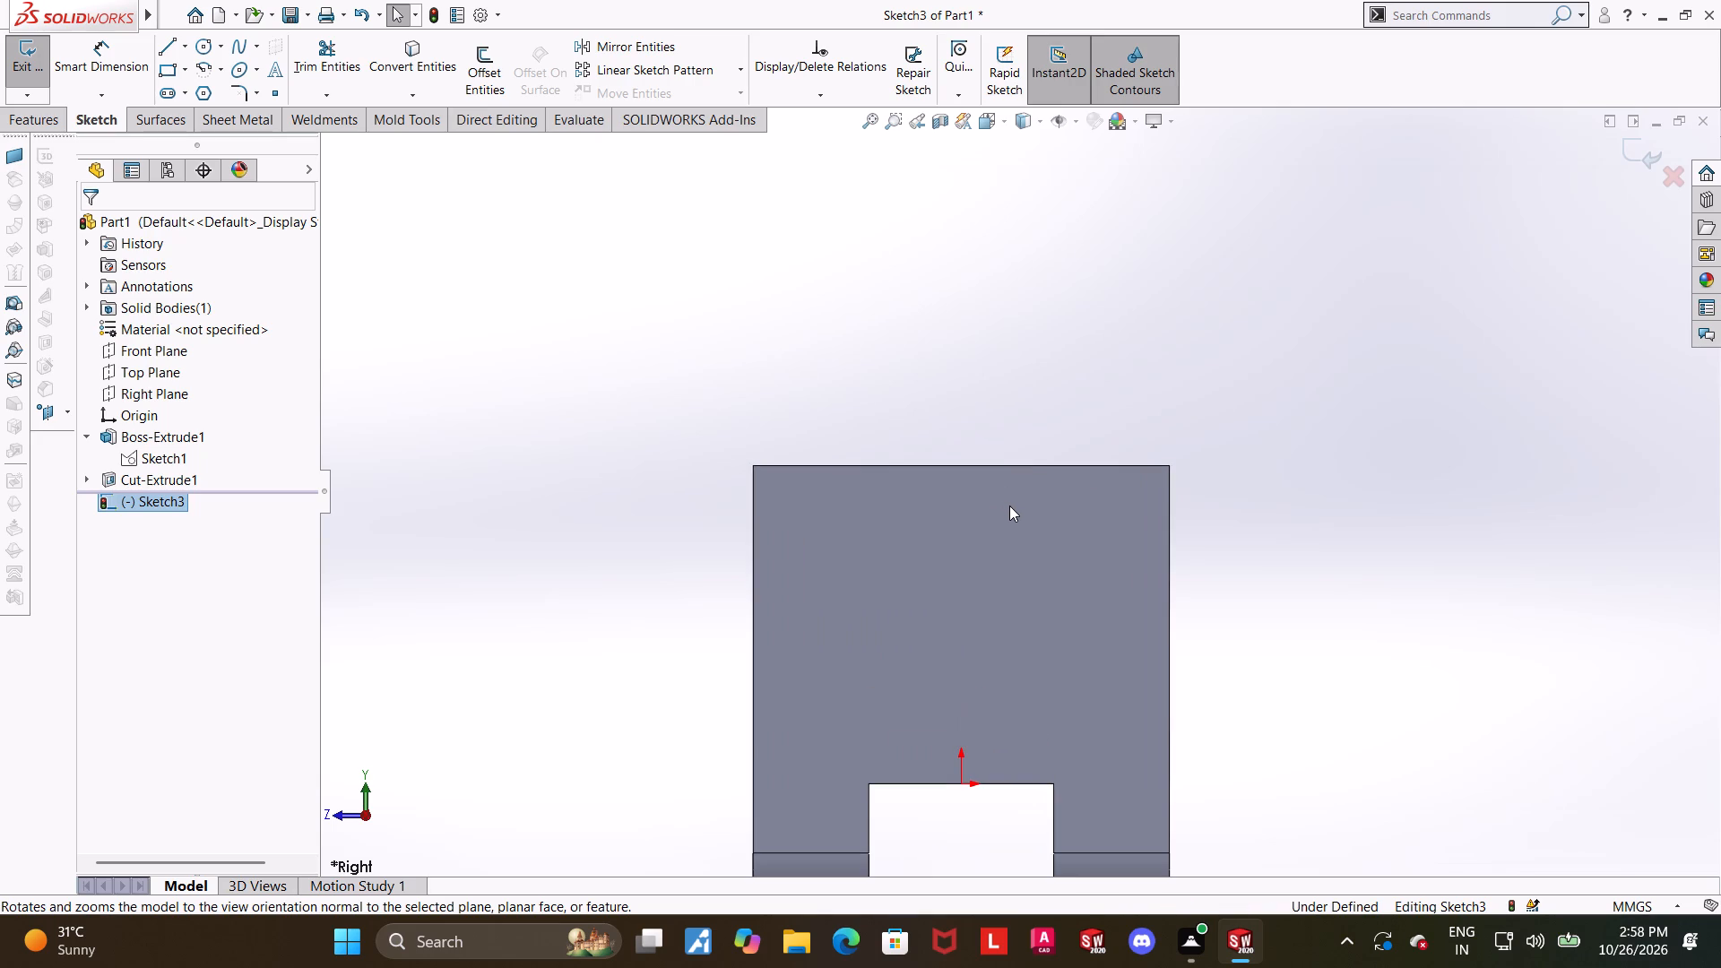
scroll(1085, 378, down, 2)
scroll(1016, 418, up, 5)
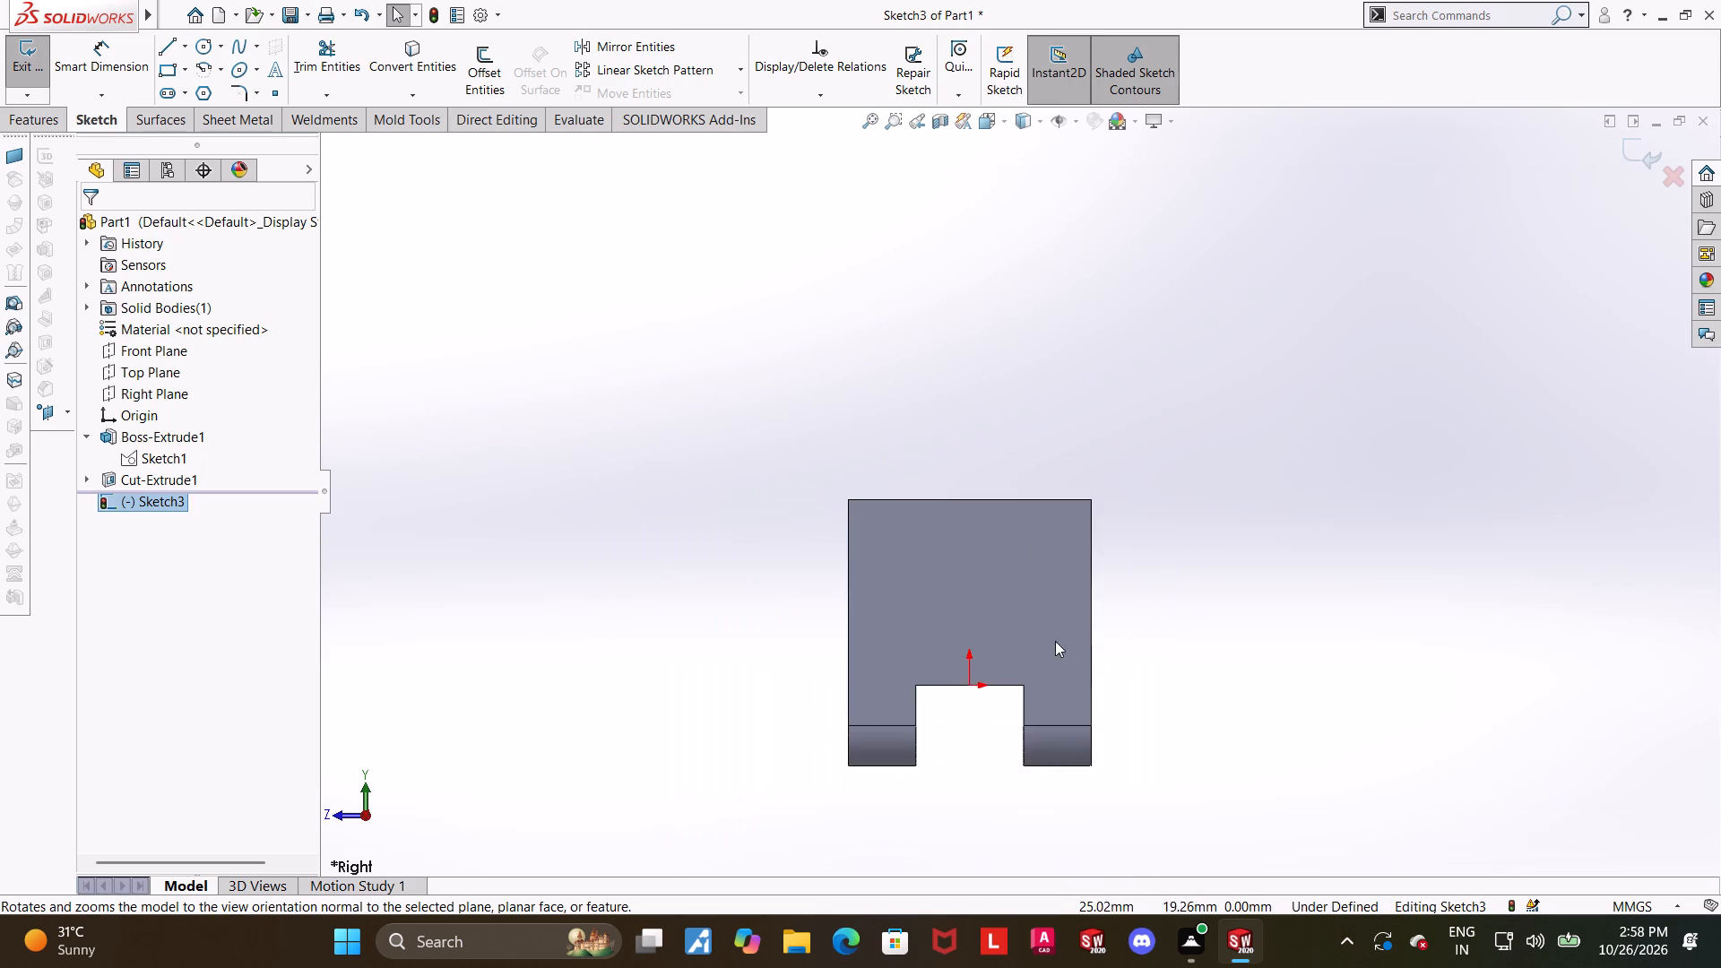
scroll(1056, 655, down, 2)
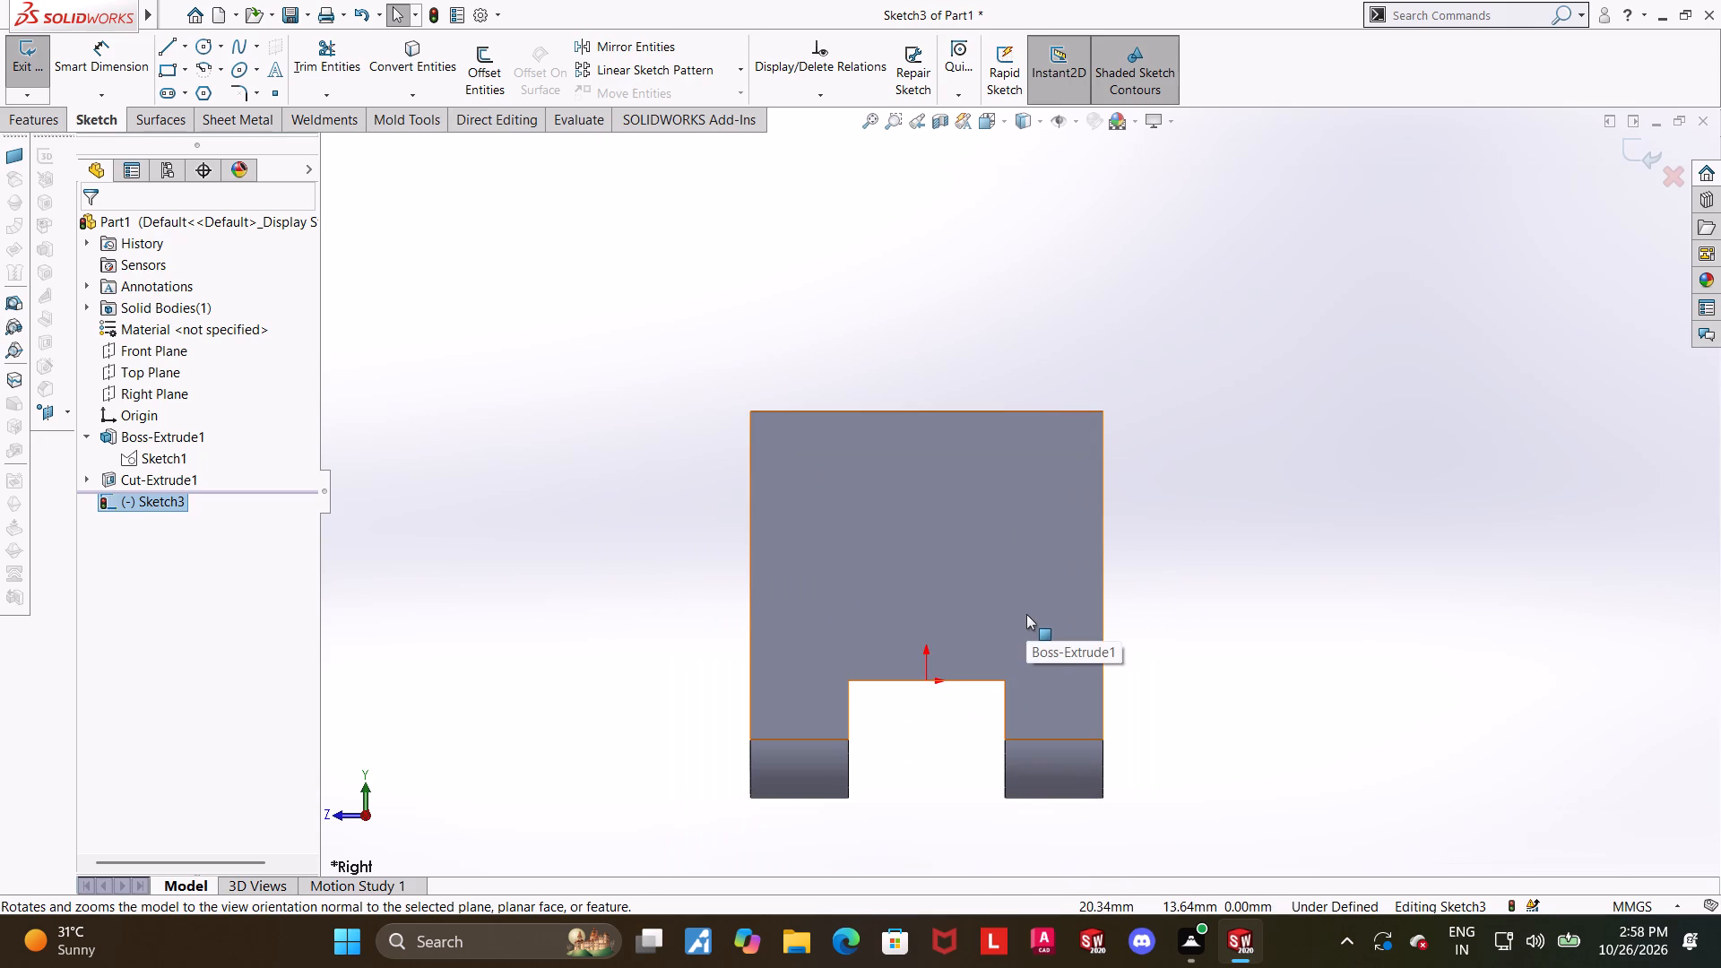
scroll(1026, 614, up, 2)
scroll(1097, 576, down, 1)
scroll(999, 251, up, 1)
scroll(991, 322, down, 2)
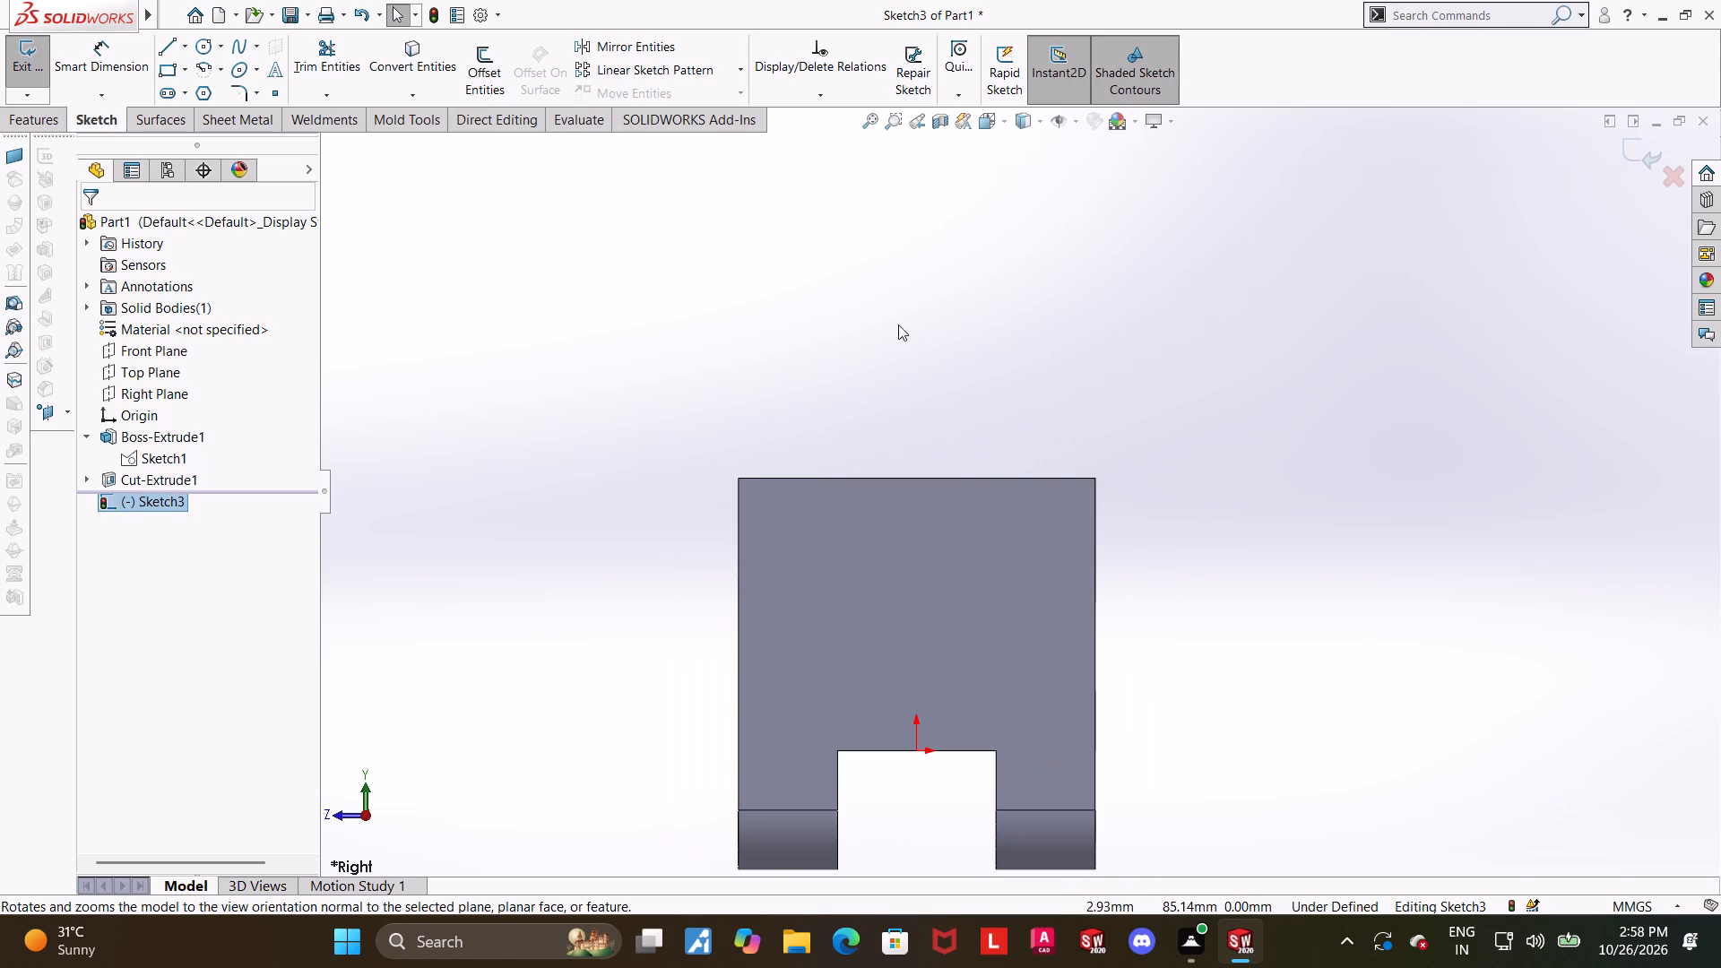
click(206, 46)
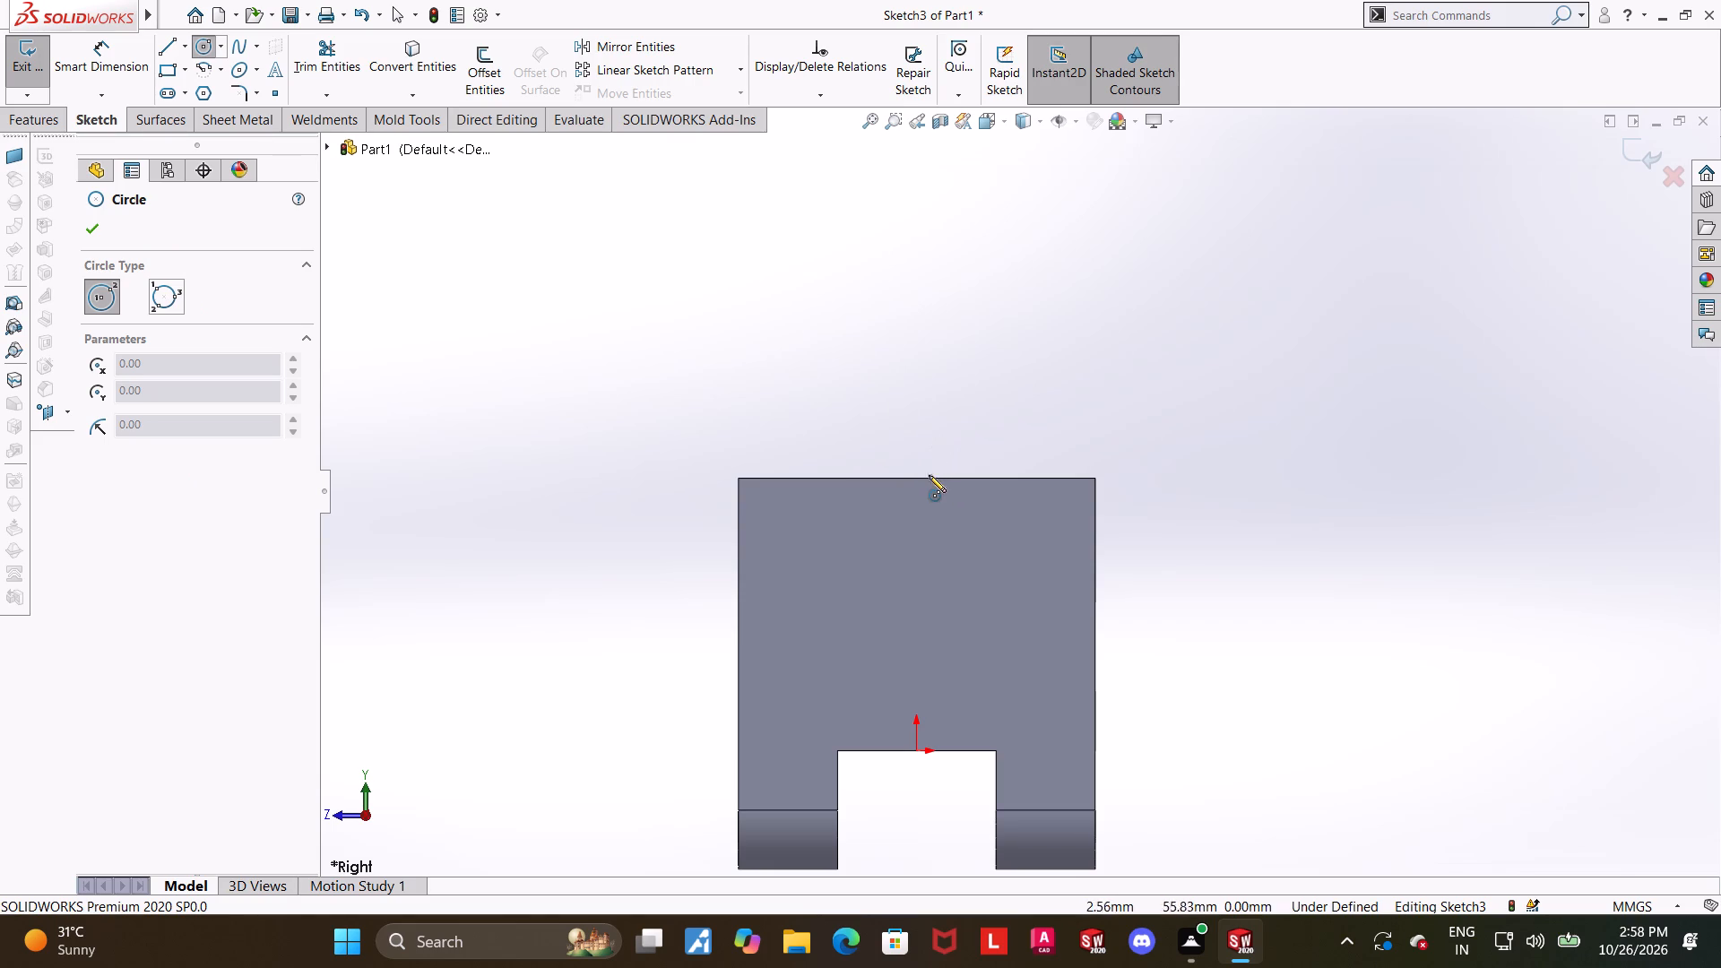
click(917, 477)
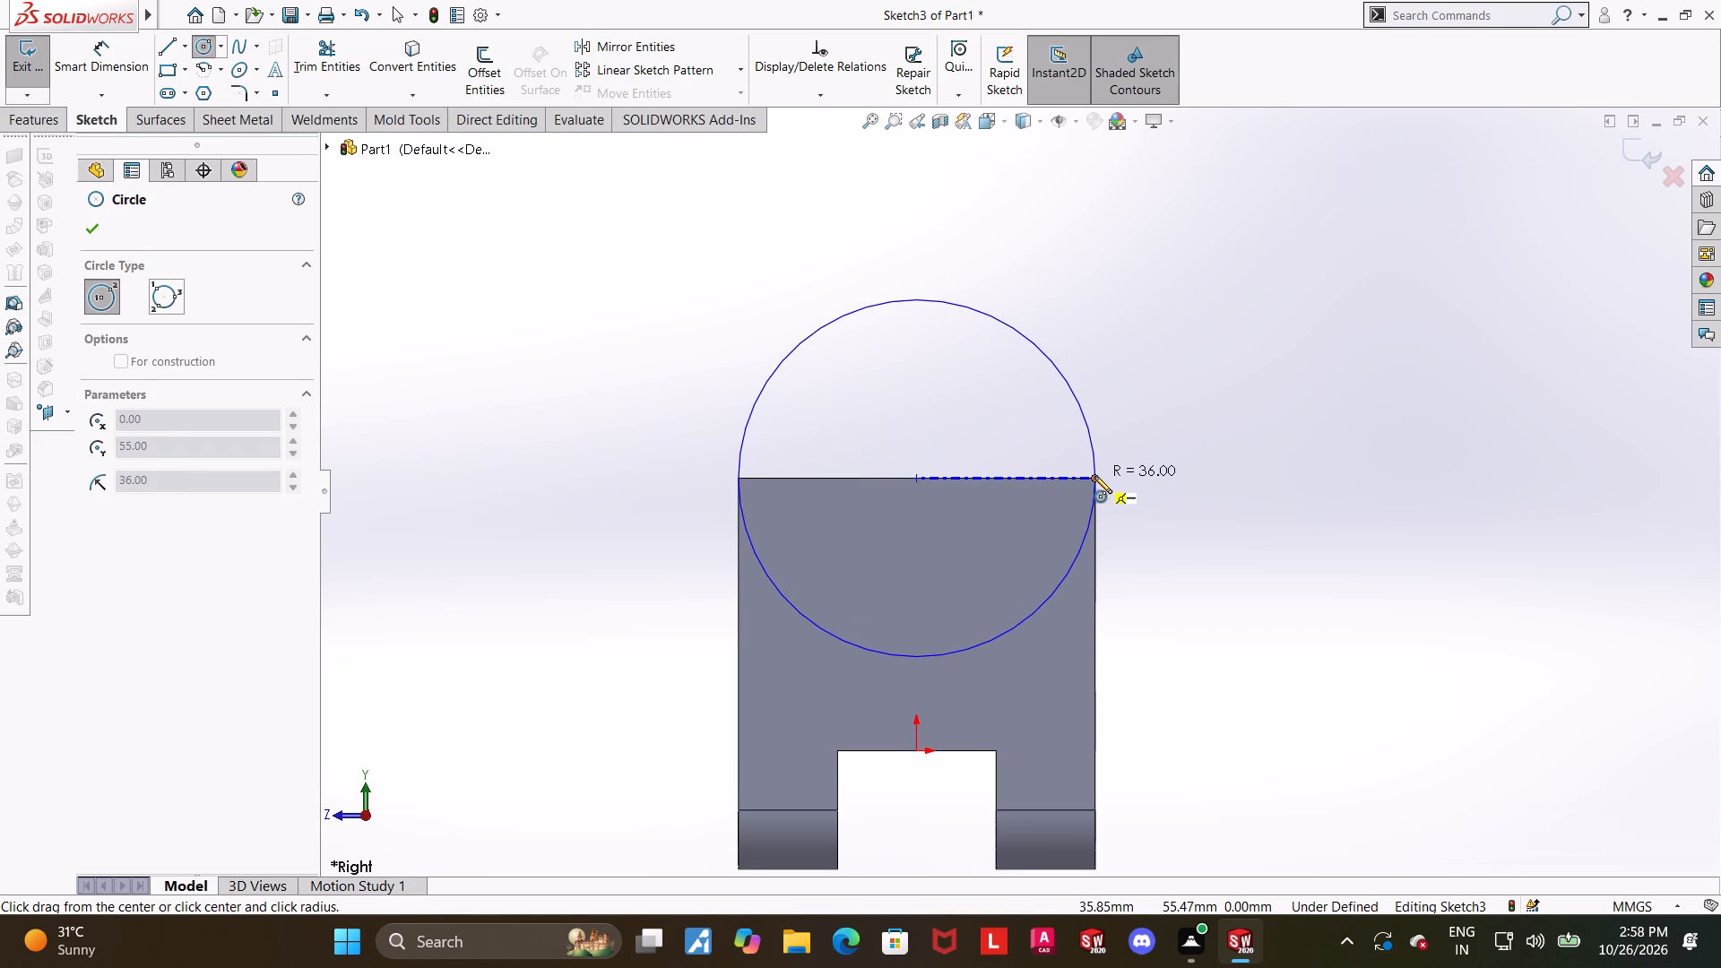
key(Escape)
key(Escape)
Sketch a 180° centerpoint arc of 36 mm radius above the body, centred on the top edge's midpoint and ending at both corners.
click(207, 74)
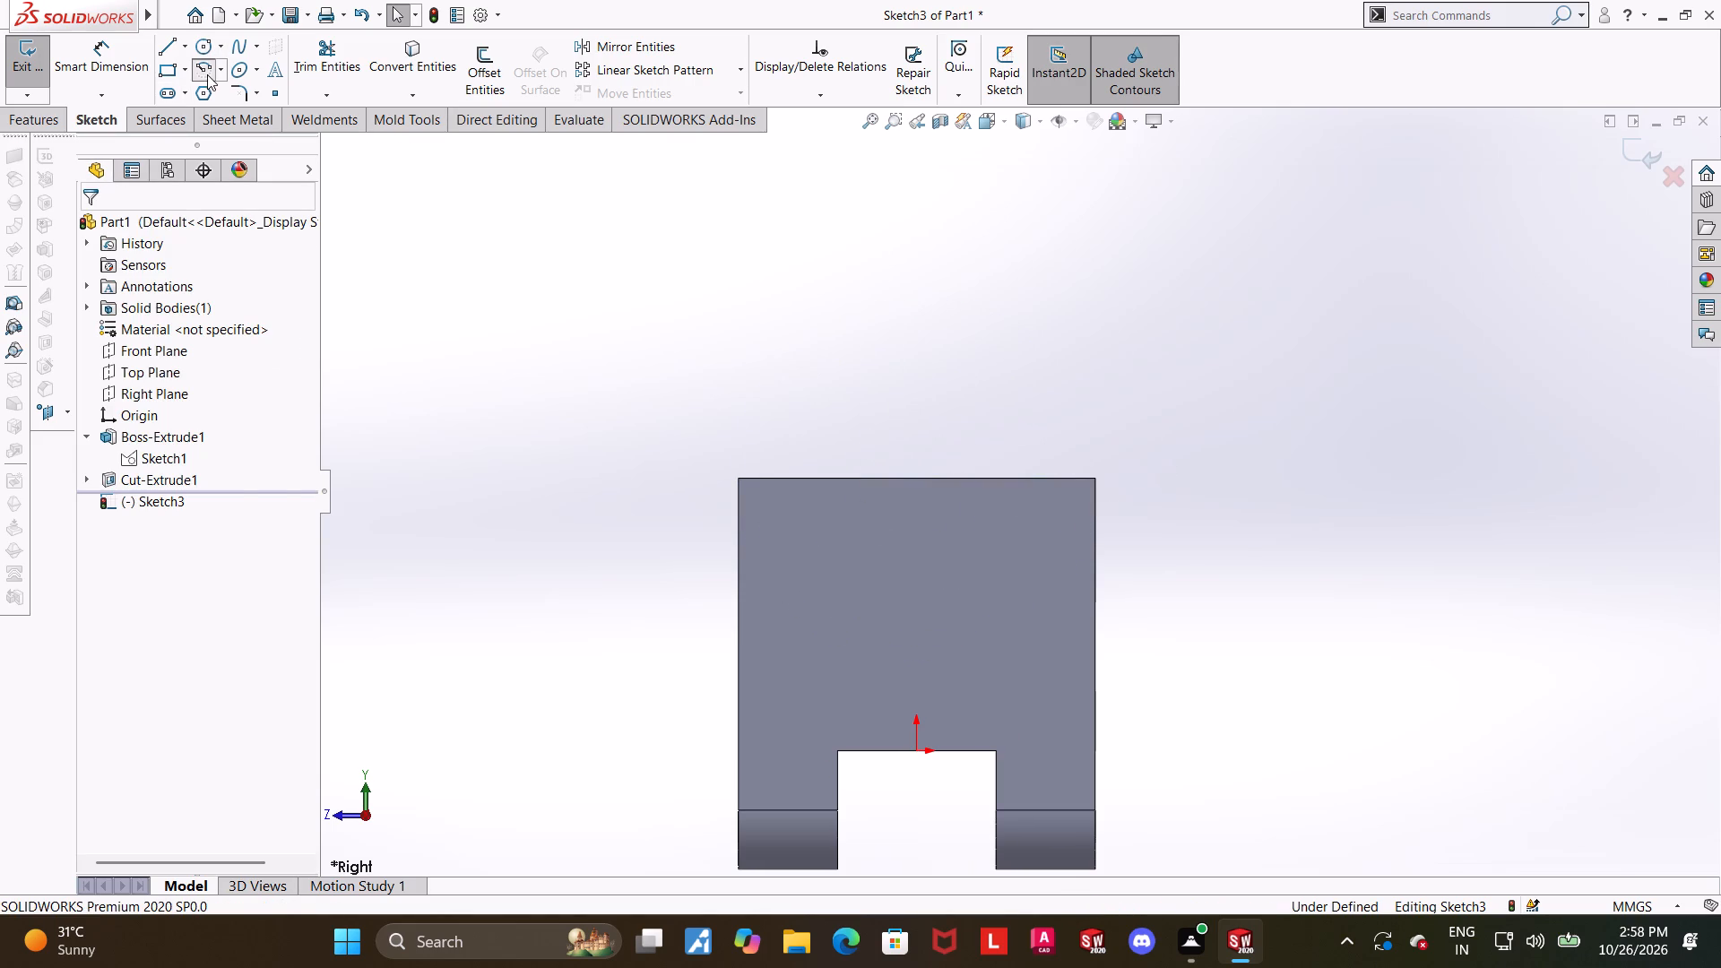
click(914, 478)
click(1098, 480)
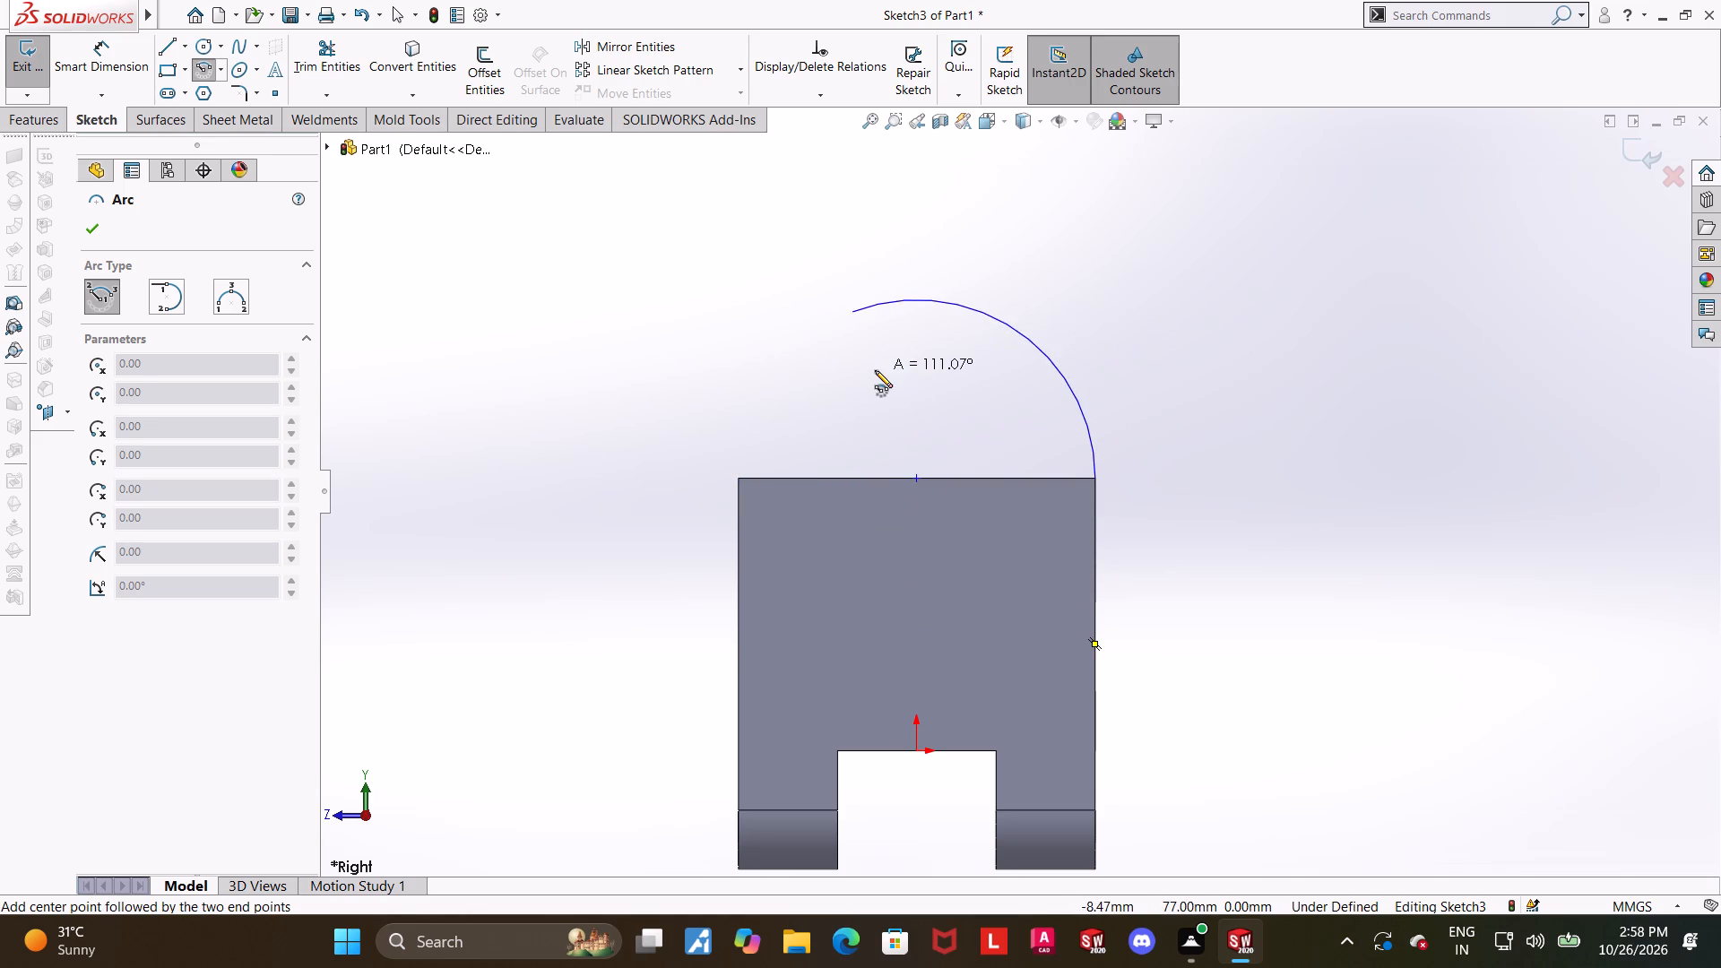
click(740, 478)
key(Escape)
key(Escape)
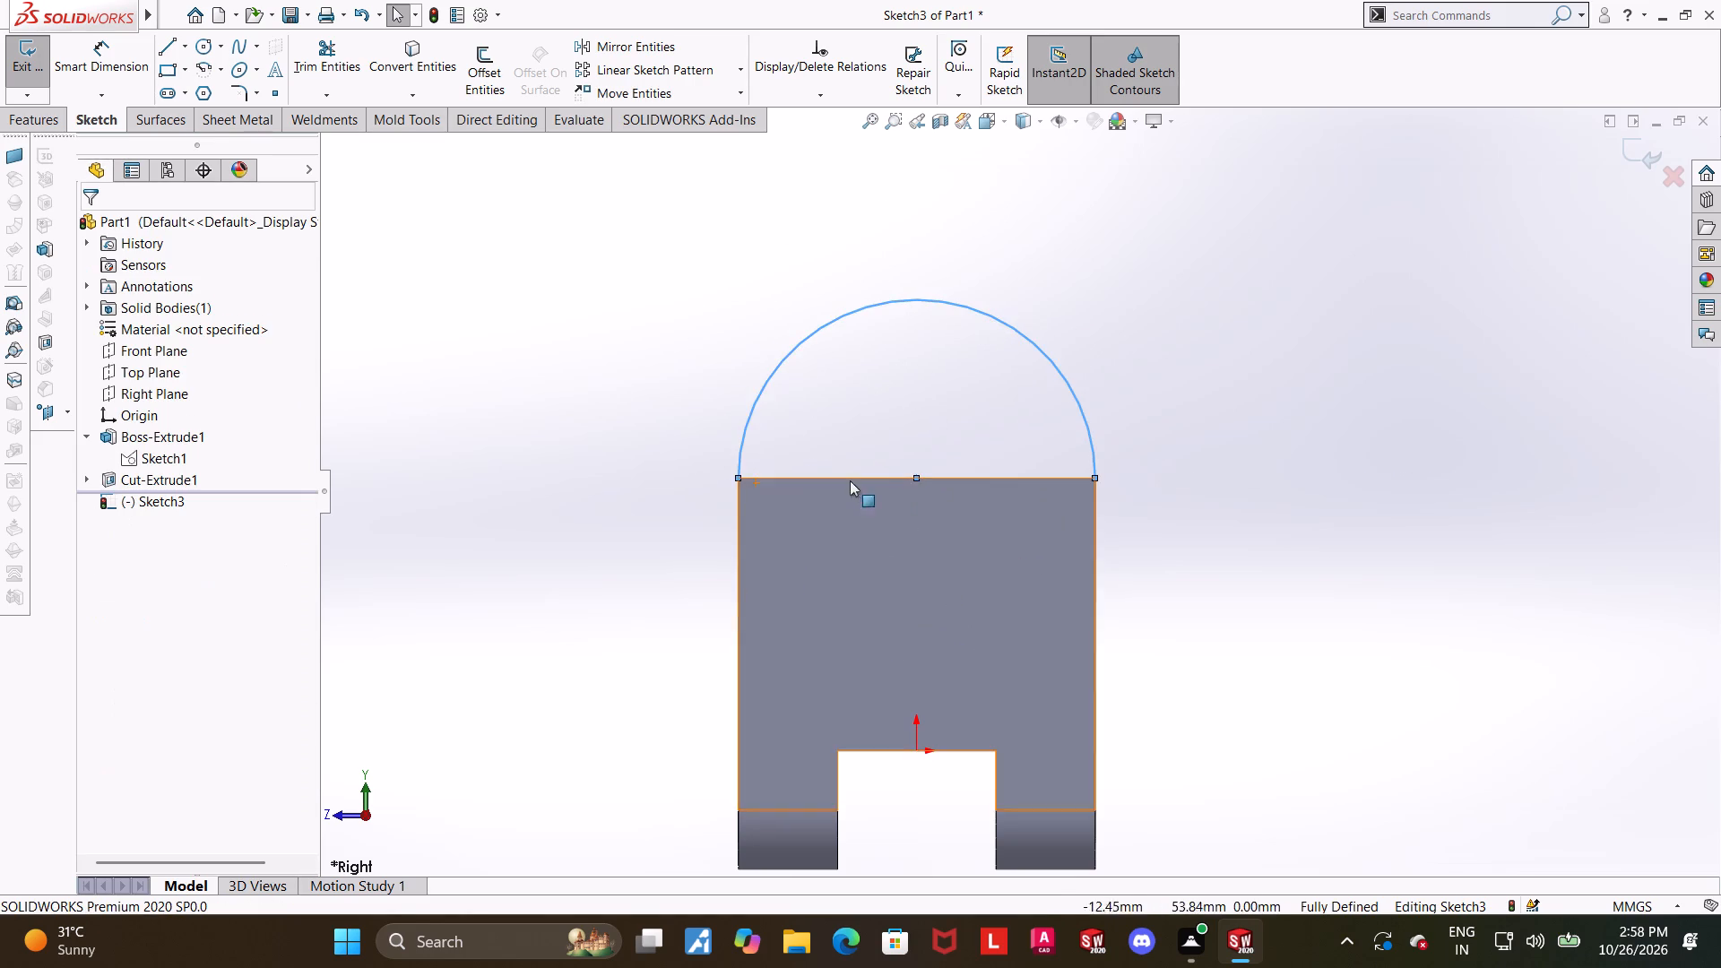
key(Escape)
Close the semicircle with a straight line between the arc's two endpoints along the body's top edge.
click(161, 39)
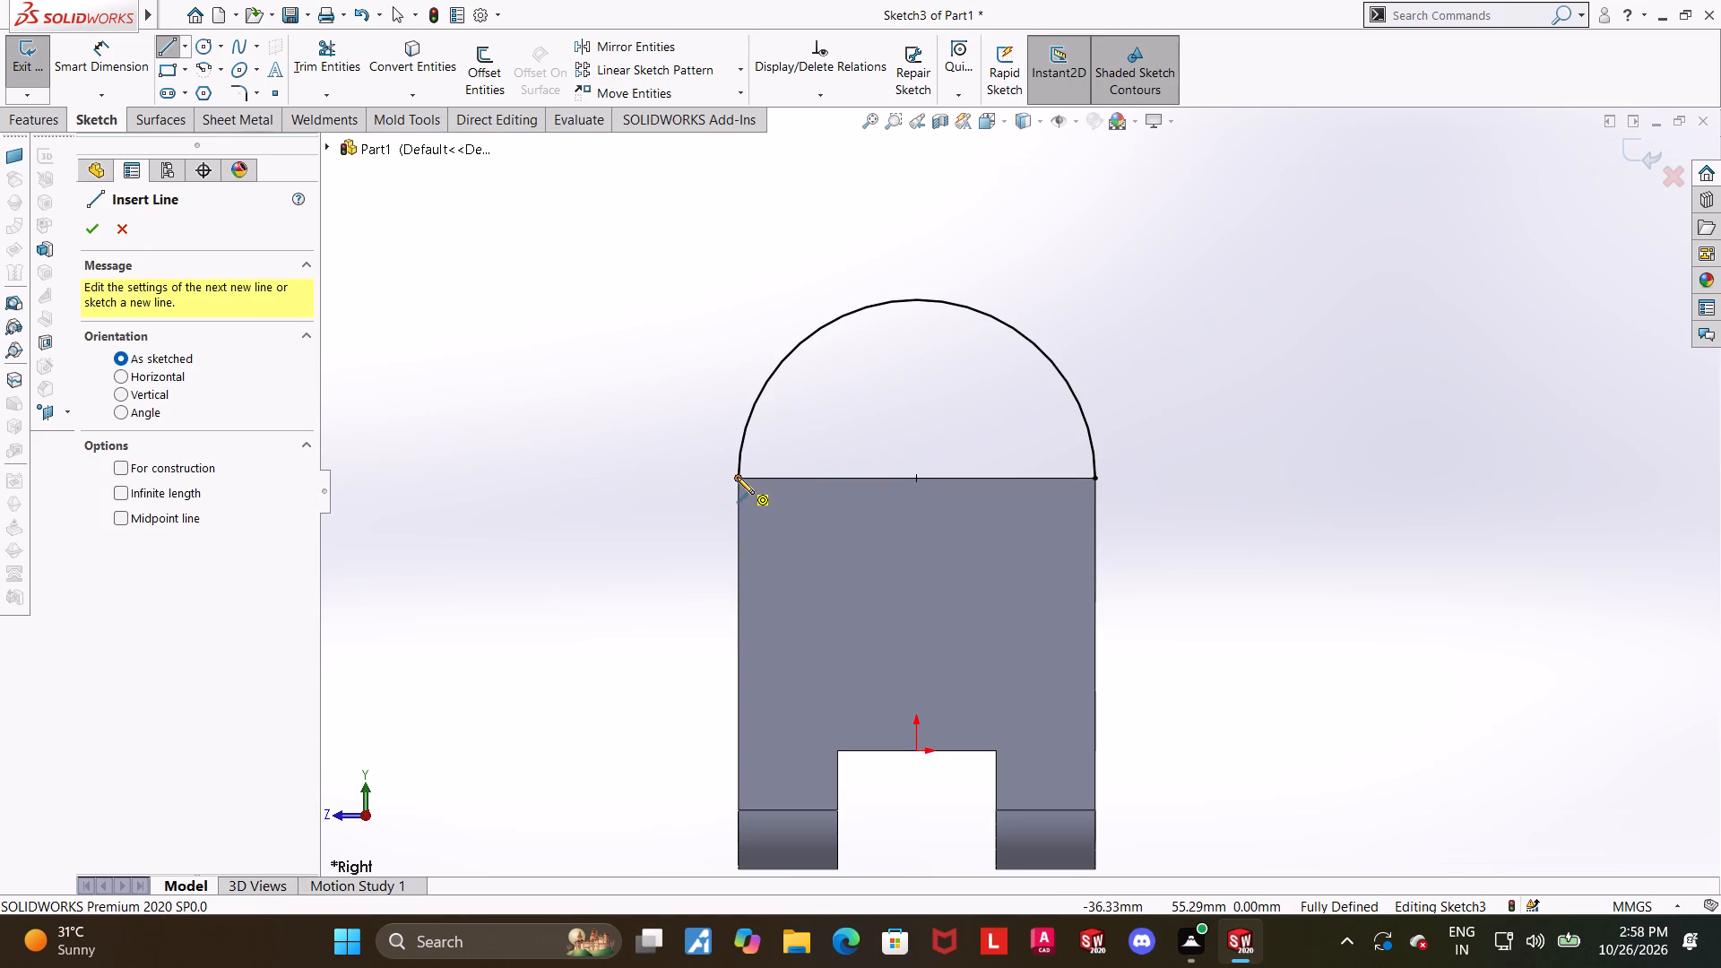
click(737, 477)
click(1096, 480)
key(Escape)
key(Escape)
key(Escape)
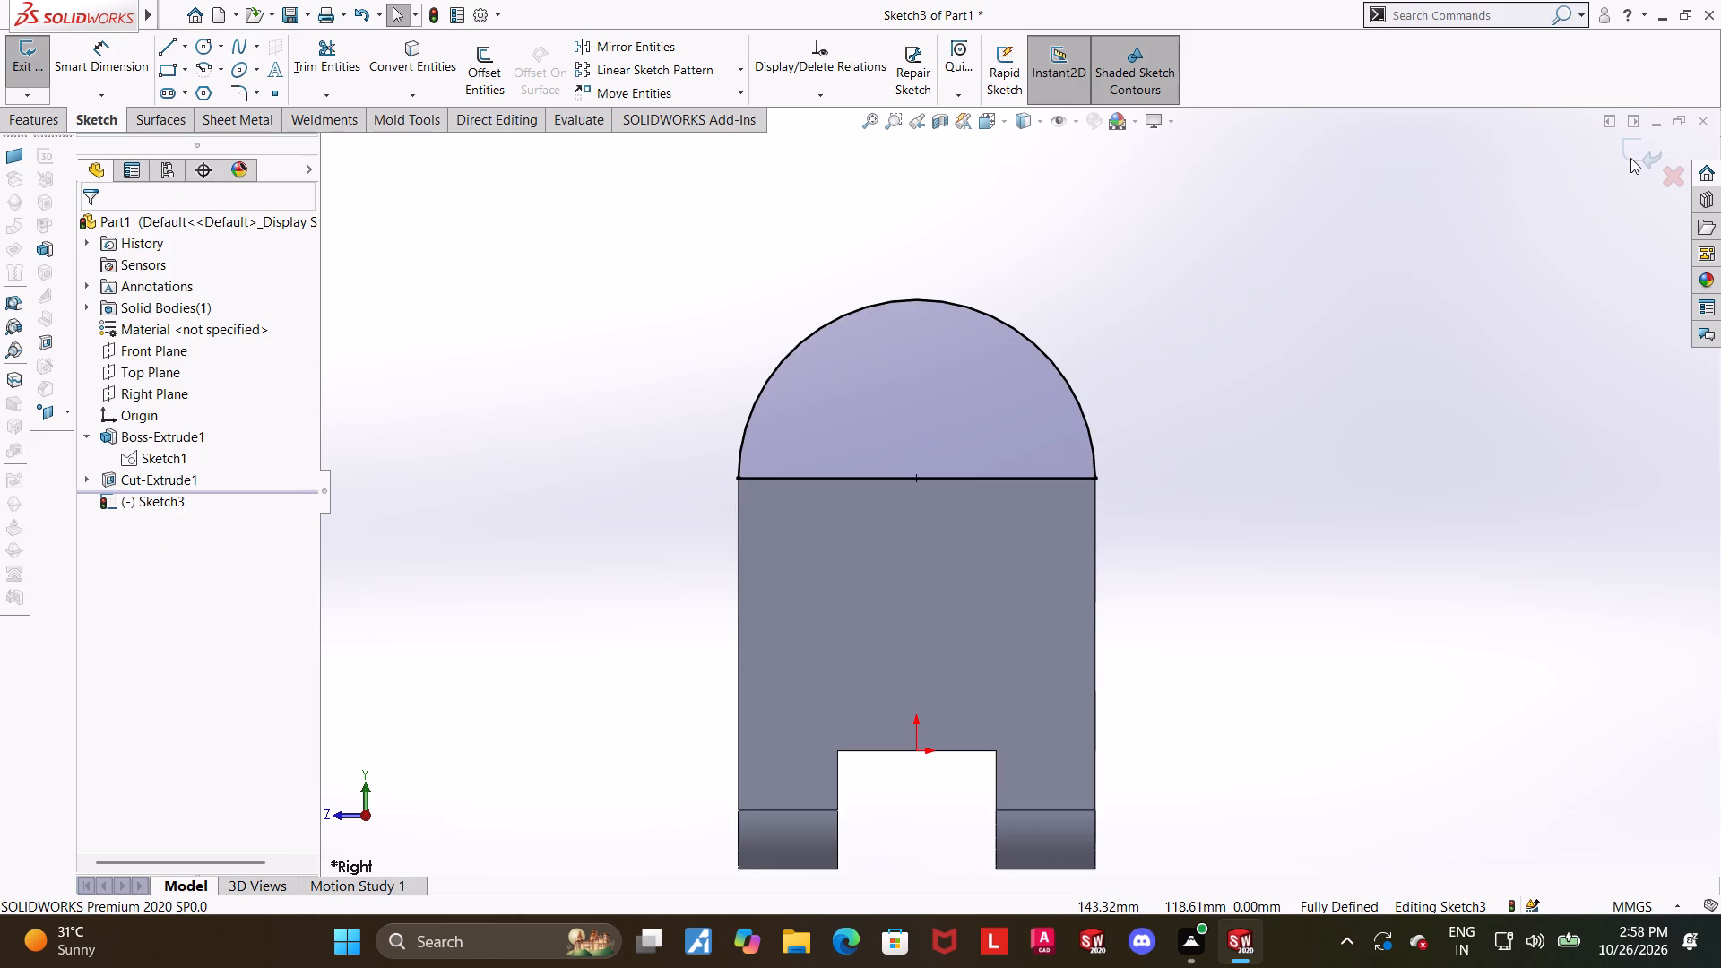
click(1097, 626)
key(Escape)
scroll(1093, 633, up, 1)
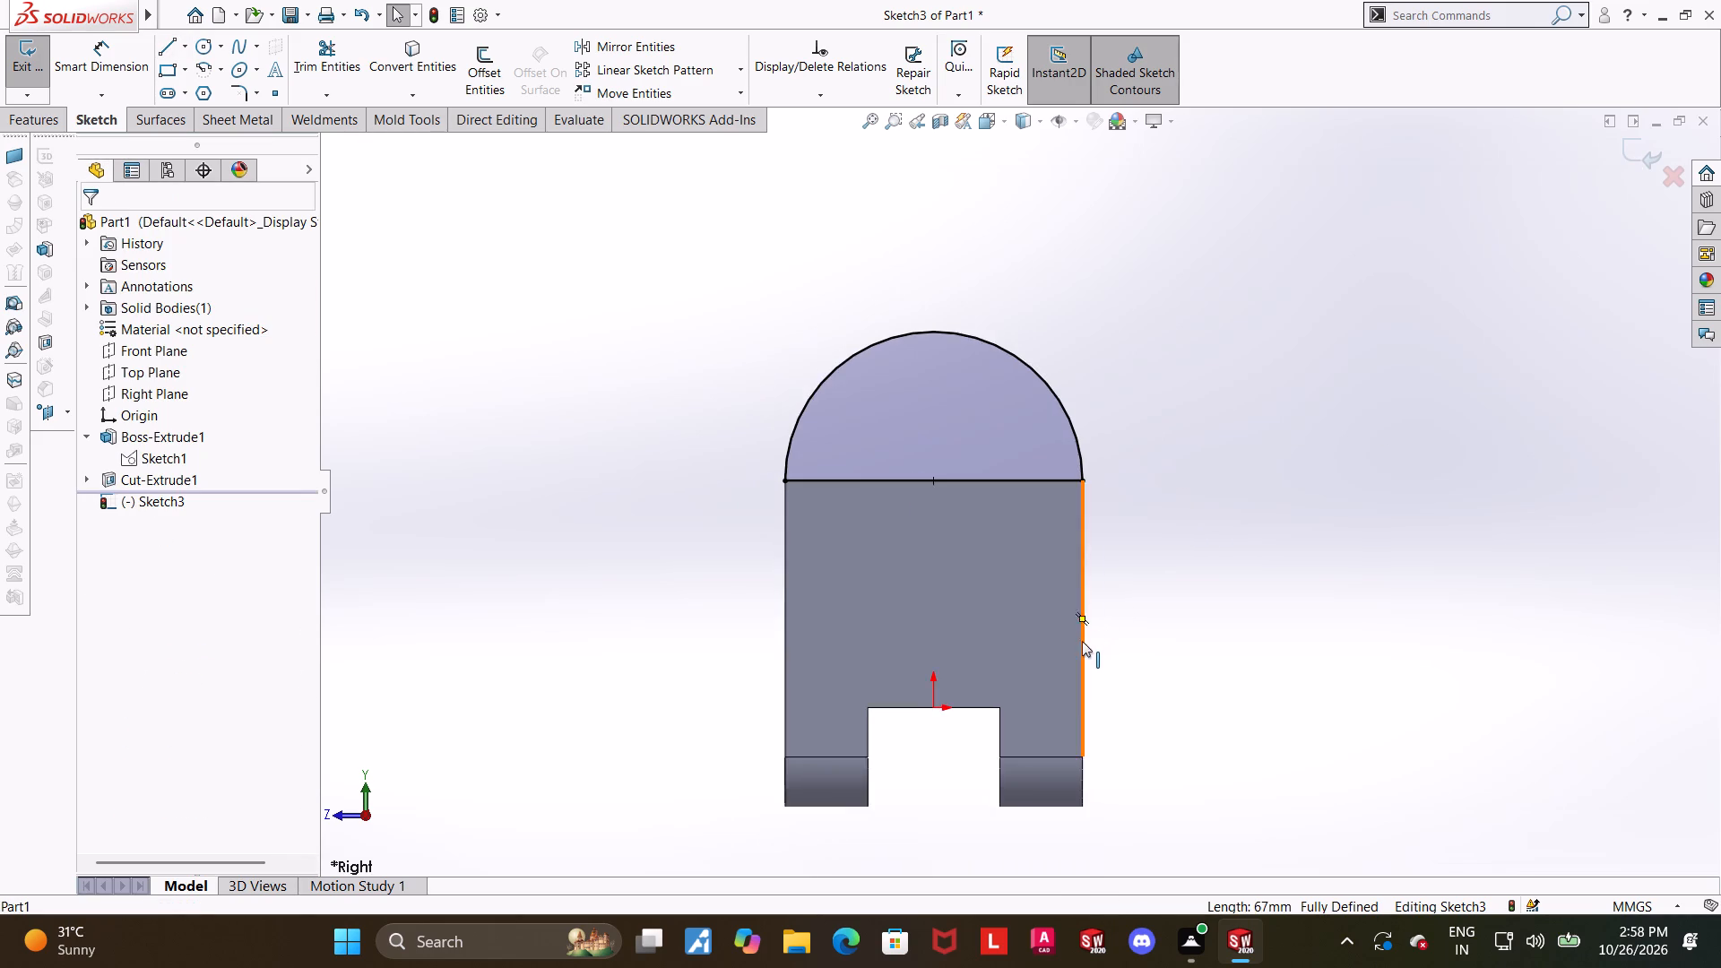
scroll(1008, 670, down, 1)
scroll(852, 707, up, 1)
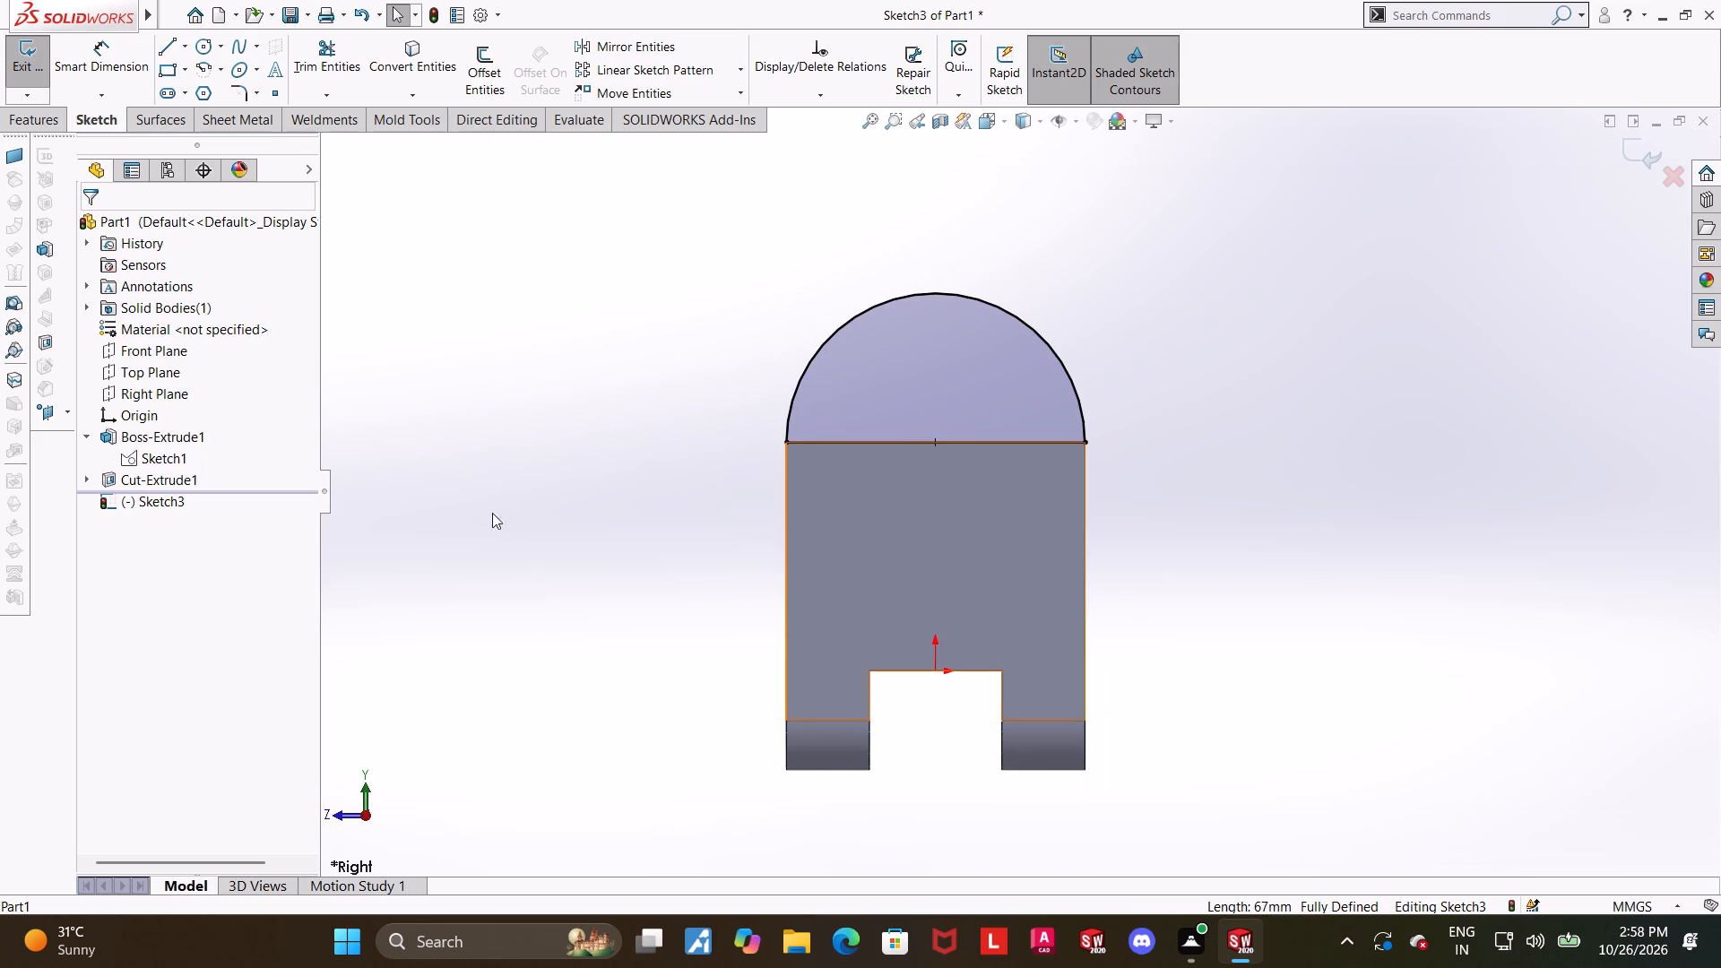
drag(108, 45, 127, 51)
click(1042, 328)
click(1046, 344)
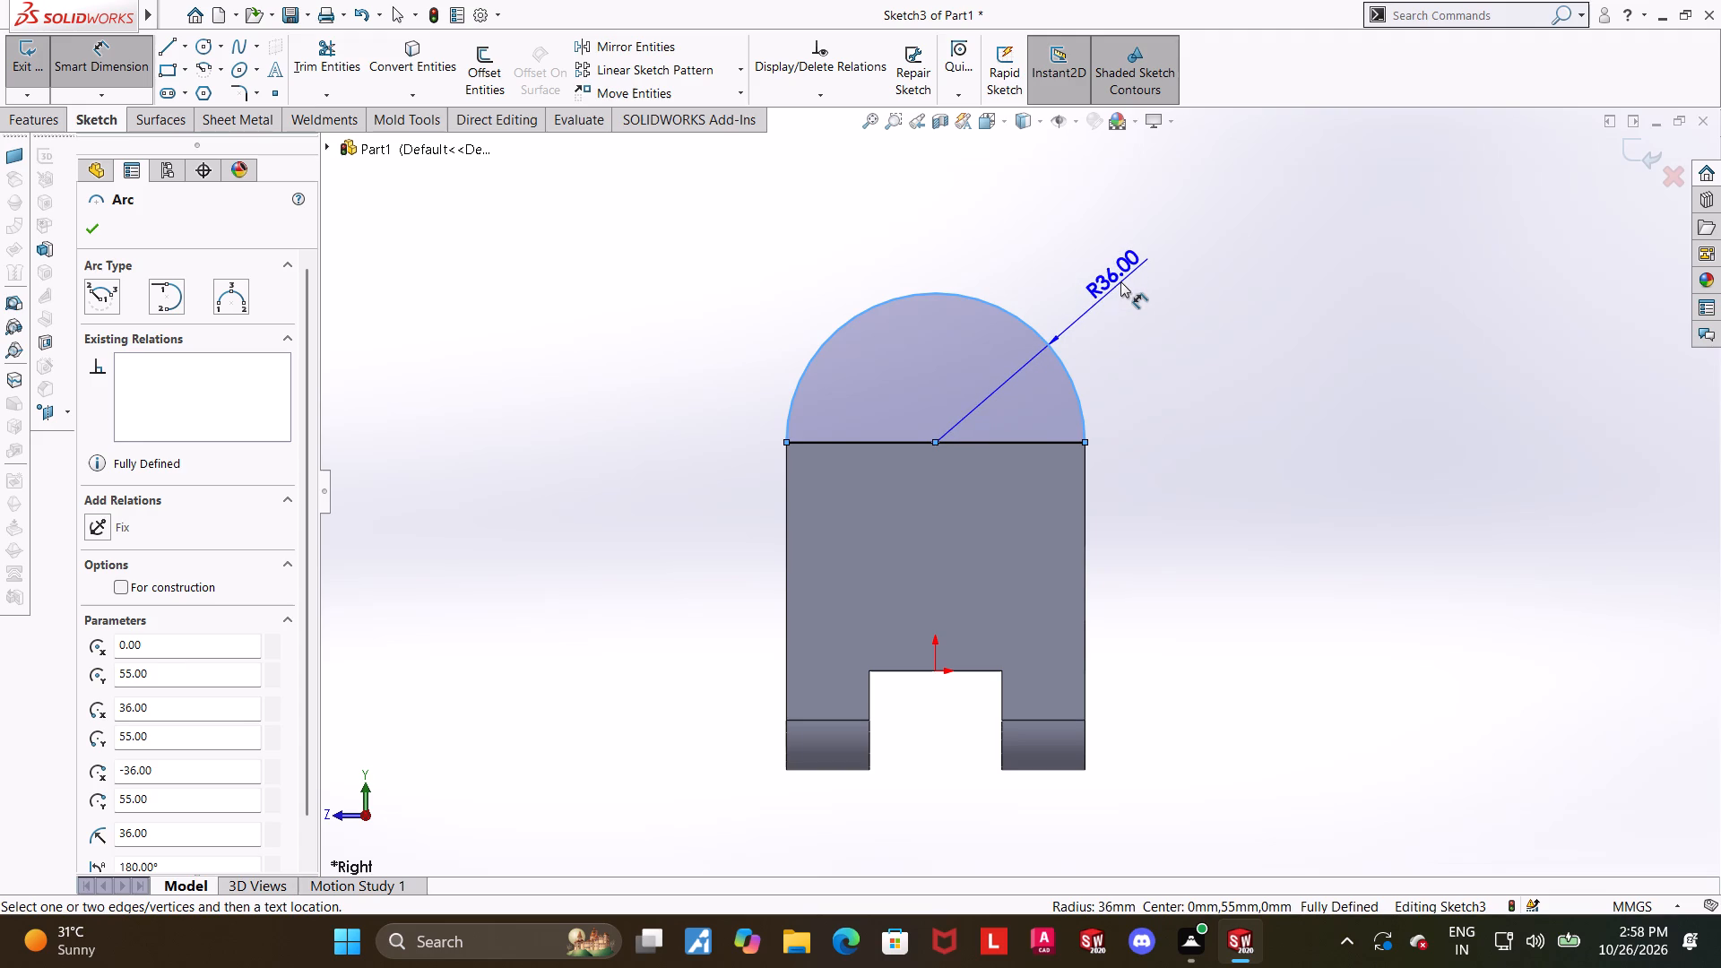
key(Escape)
Exit the sketch and extrude the semicircle in the reversed direction, Up To Surface, ending at the upright's front face with merged result.
click(1644, 159)
scroll(1202, 401, up, 3)
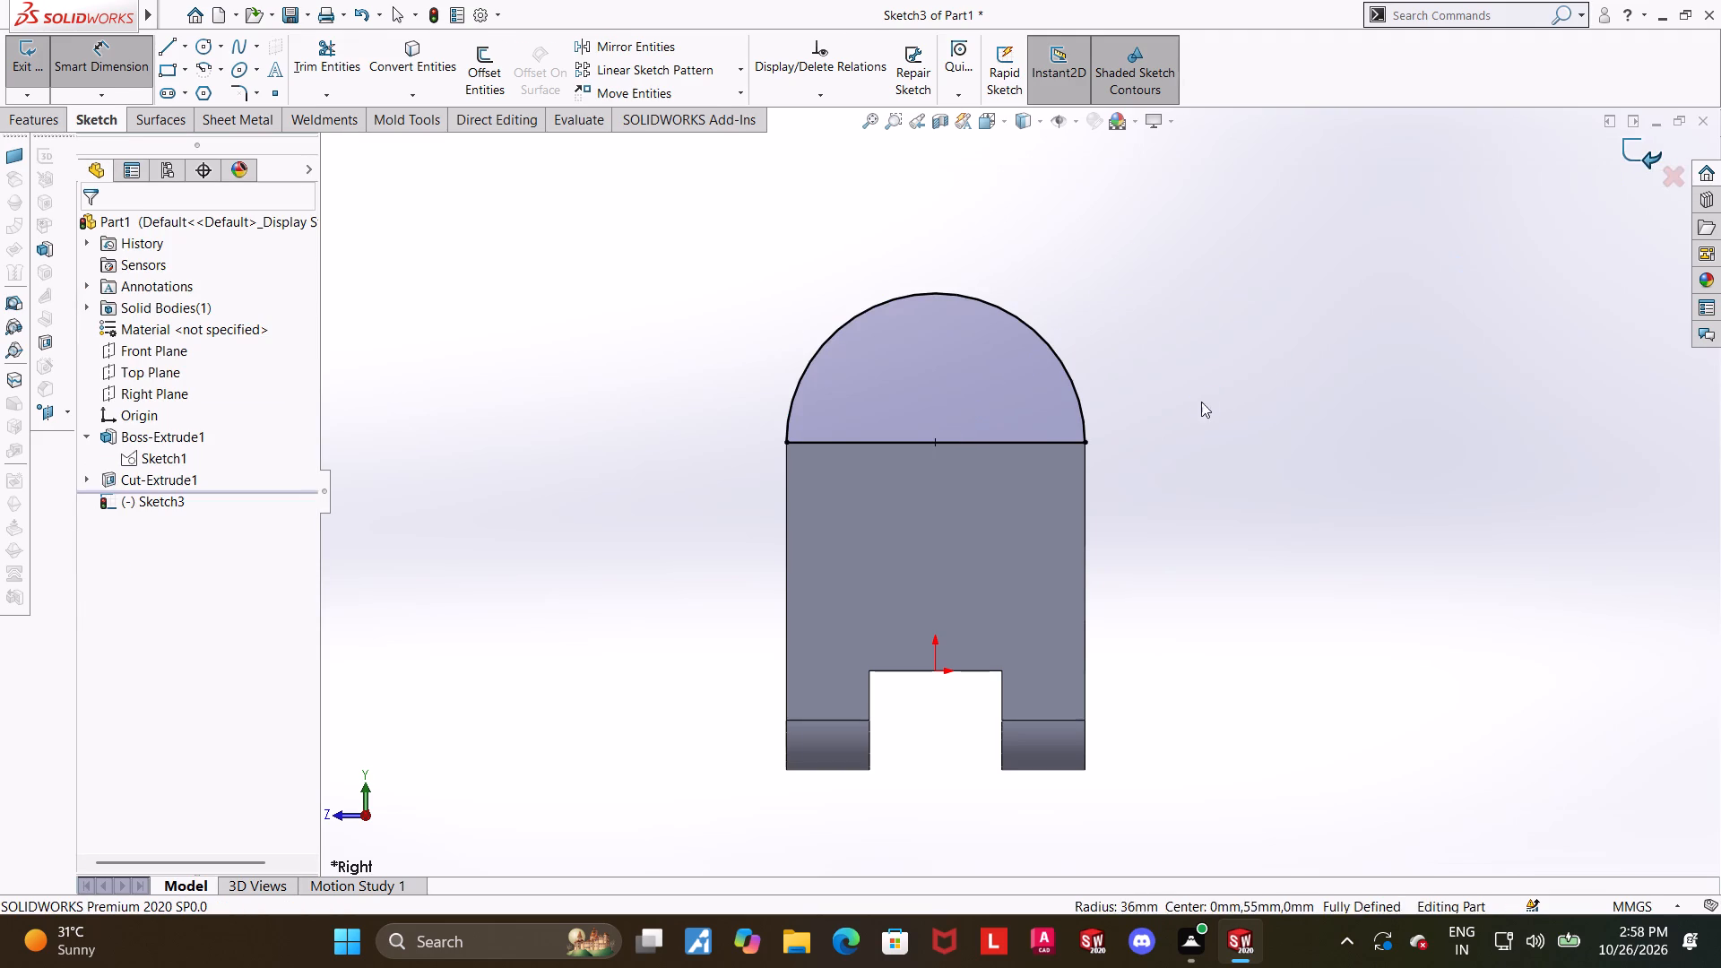
scroll(1201, 402, up, 1)
middle_drag(1110, 440, 1289, 478)
scroll(1271, 436, down, 3)
click(48, 68)
middle_drag(1412, 450, 1496, 444)
click(99, 359)
click(132, 347)
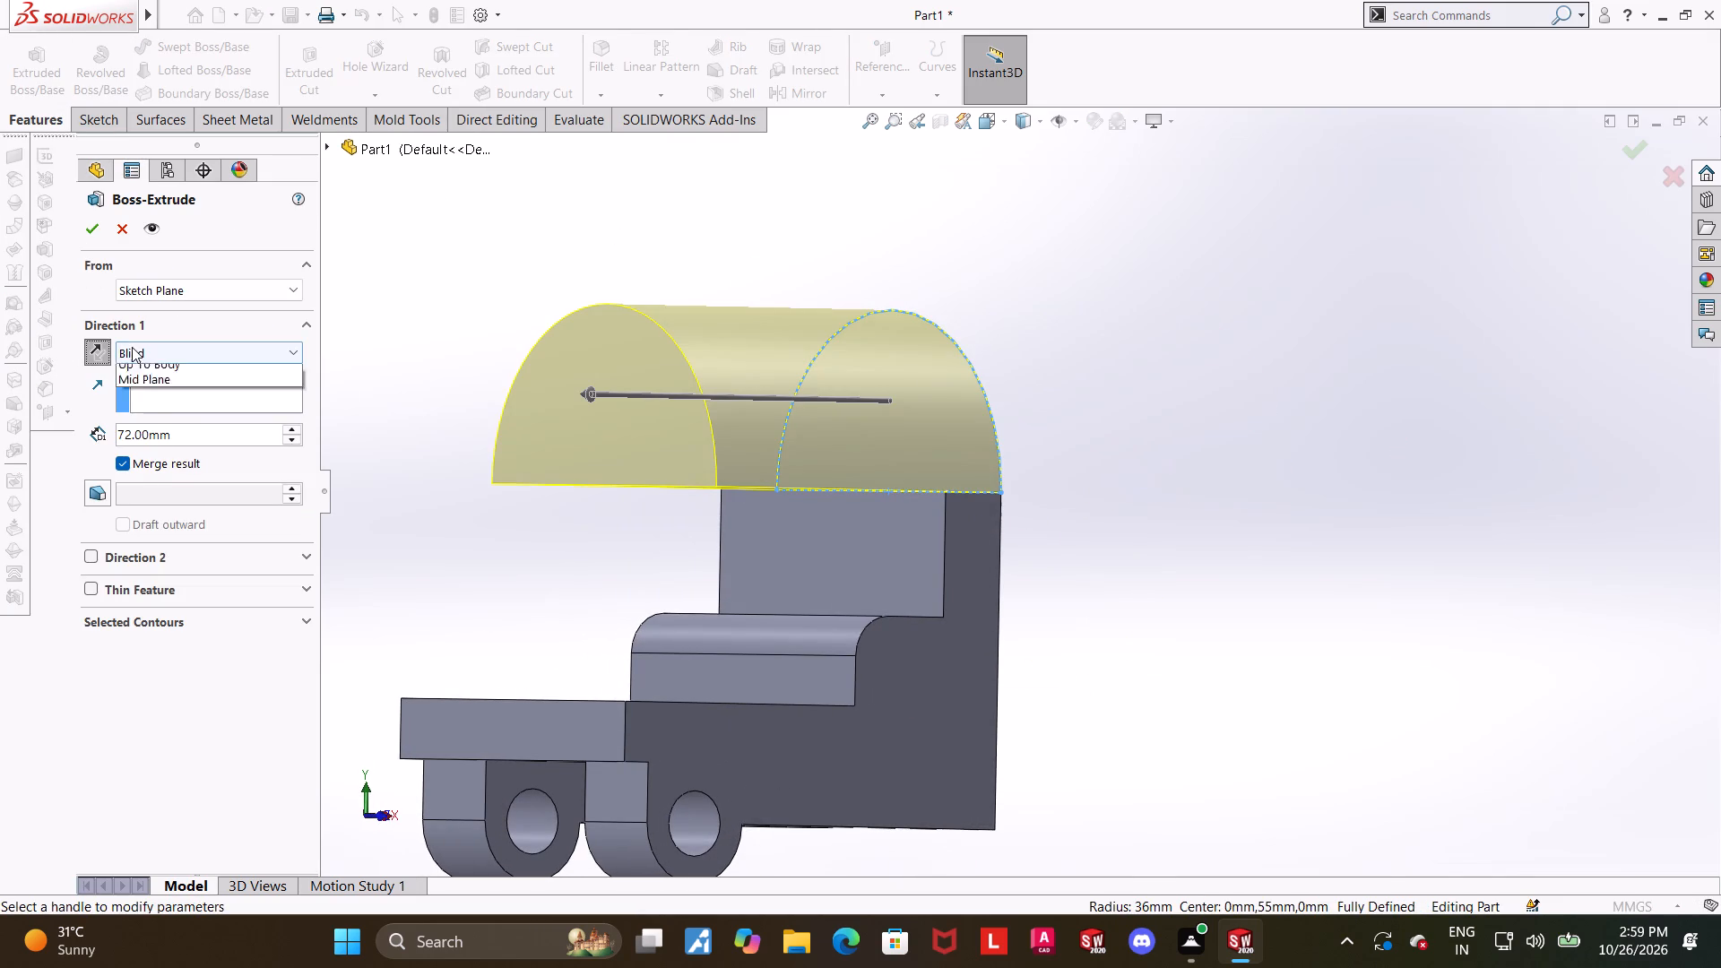
click(160, 437)
click(833, 553)
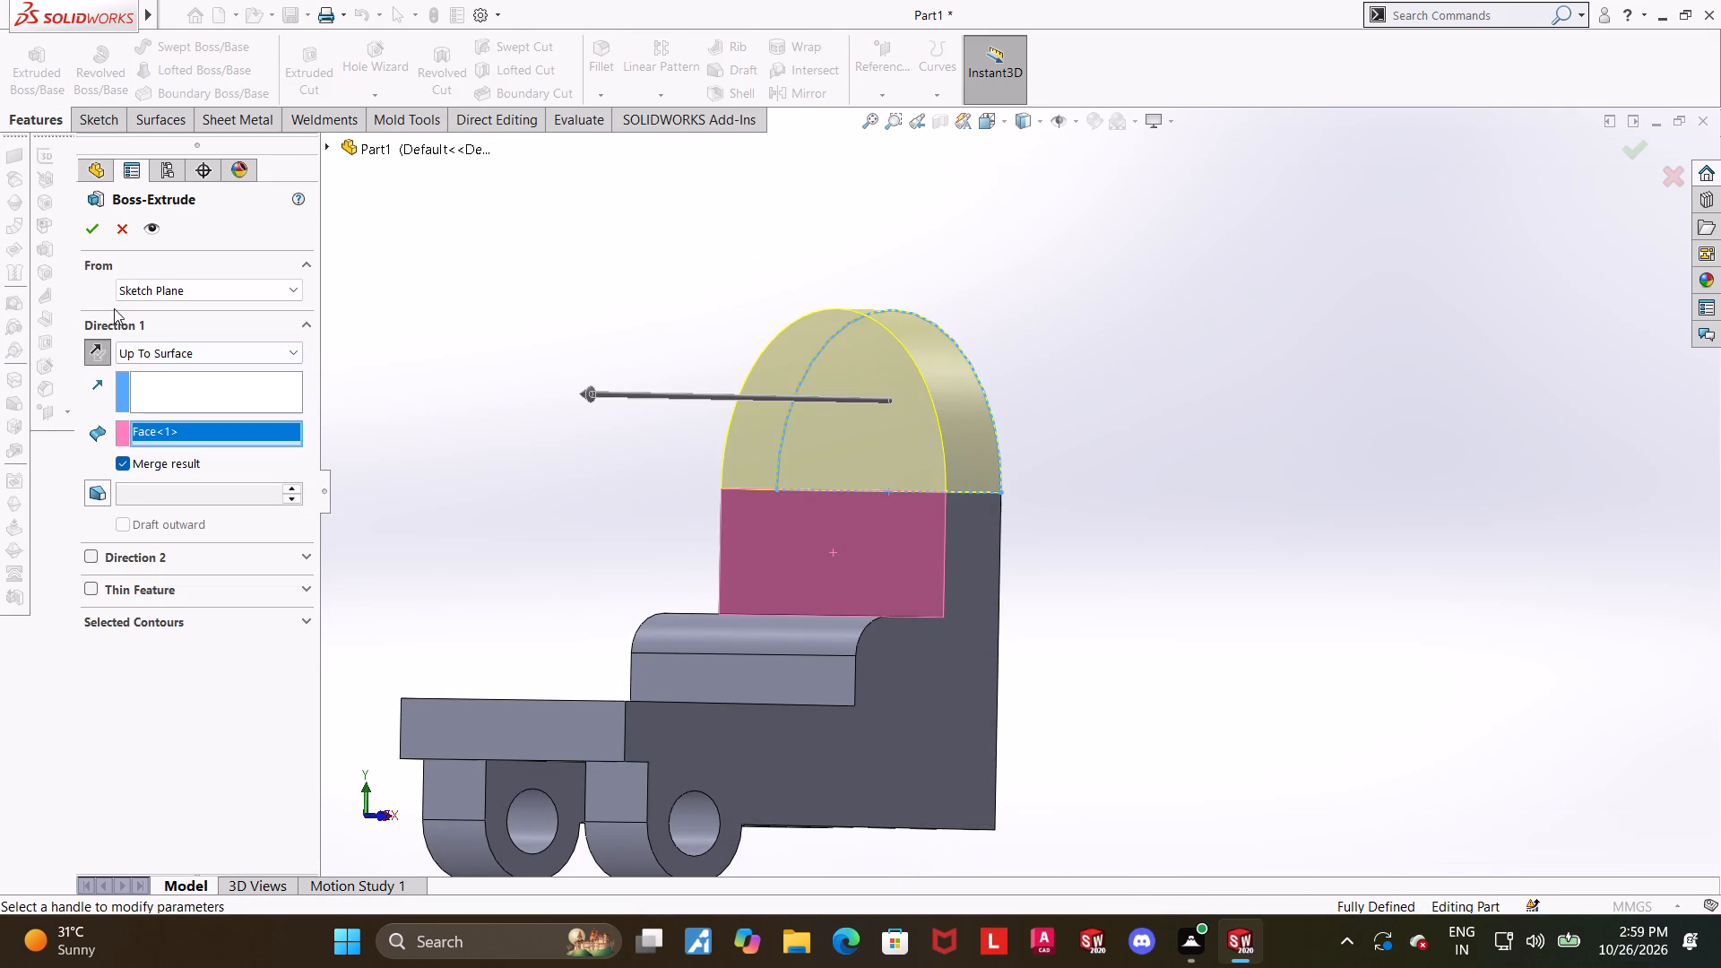
click(98, 233)
click(1462, 466)
Examine the round-topped upright and the stepped body in front of it from several angles.
scroll(1414, 471, up, 2)
middle_drag(1382, 447, 1469, 461)
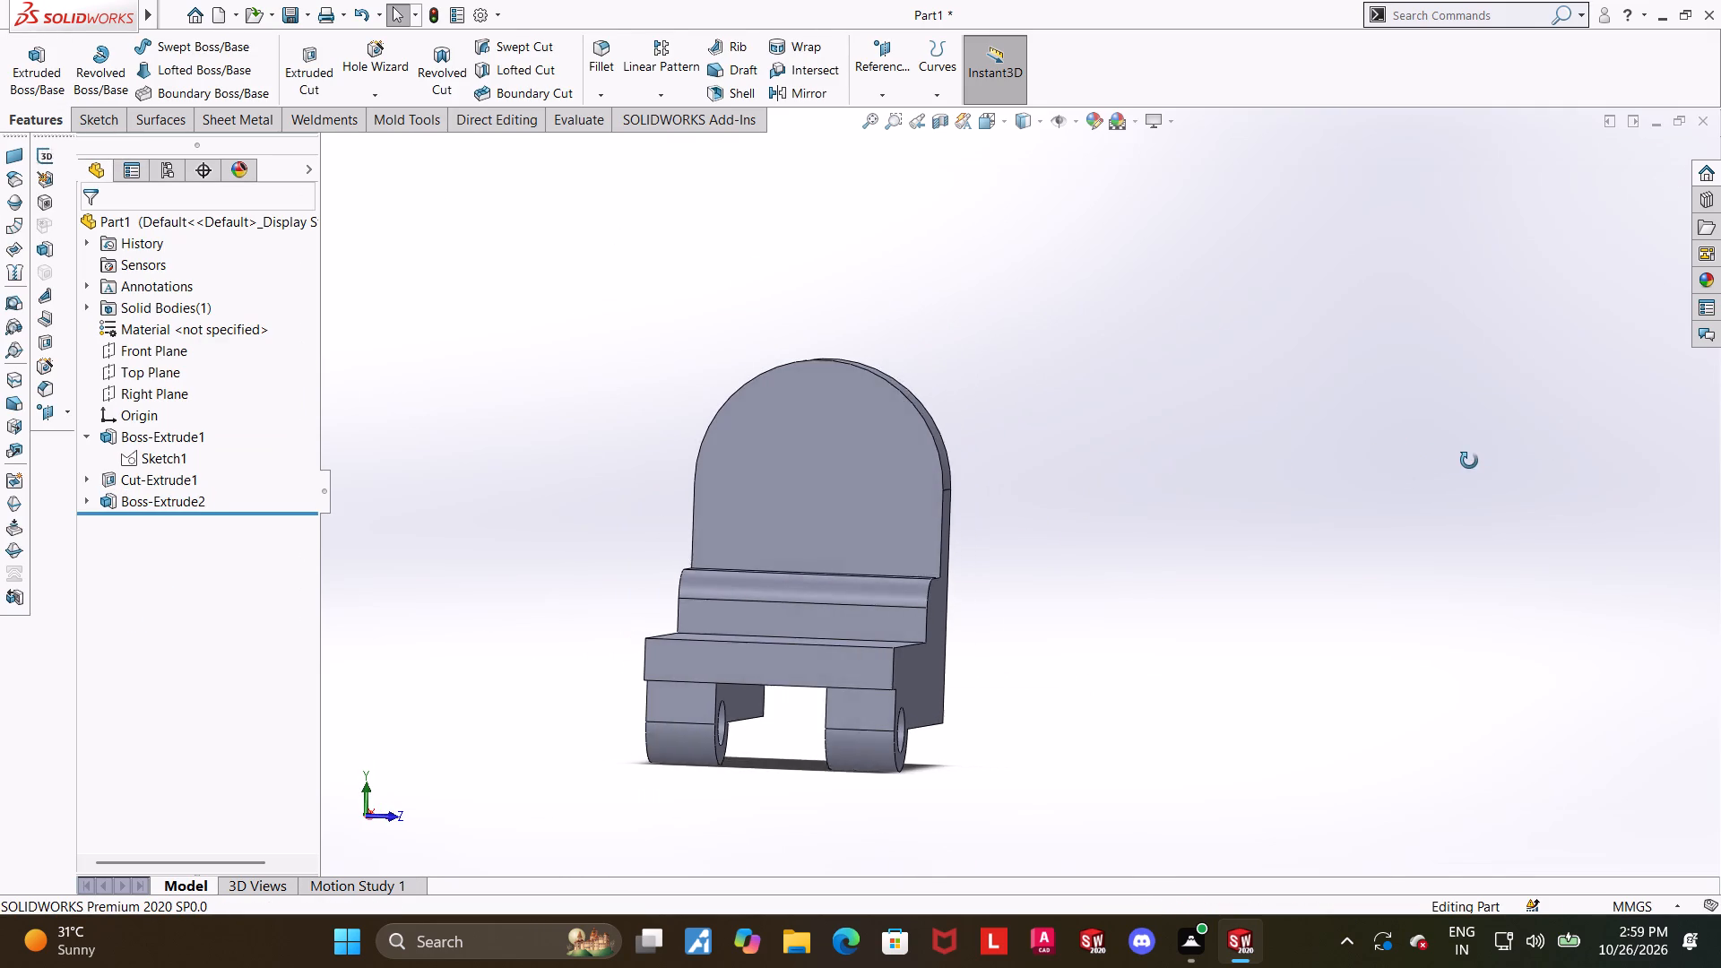
middle_drag(1469, 461, 1459, 473)
scroll(1217, 401, down, 2)
scroll(1250, 432, up, 2)
scroll(799, 480, down, 3)
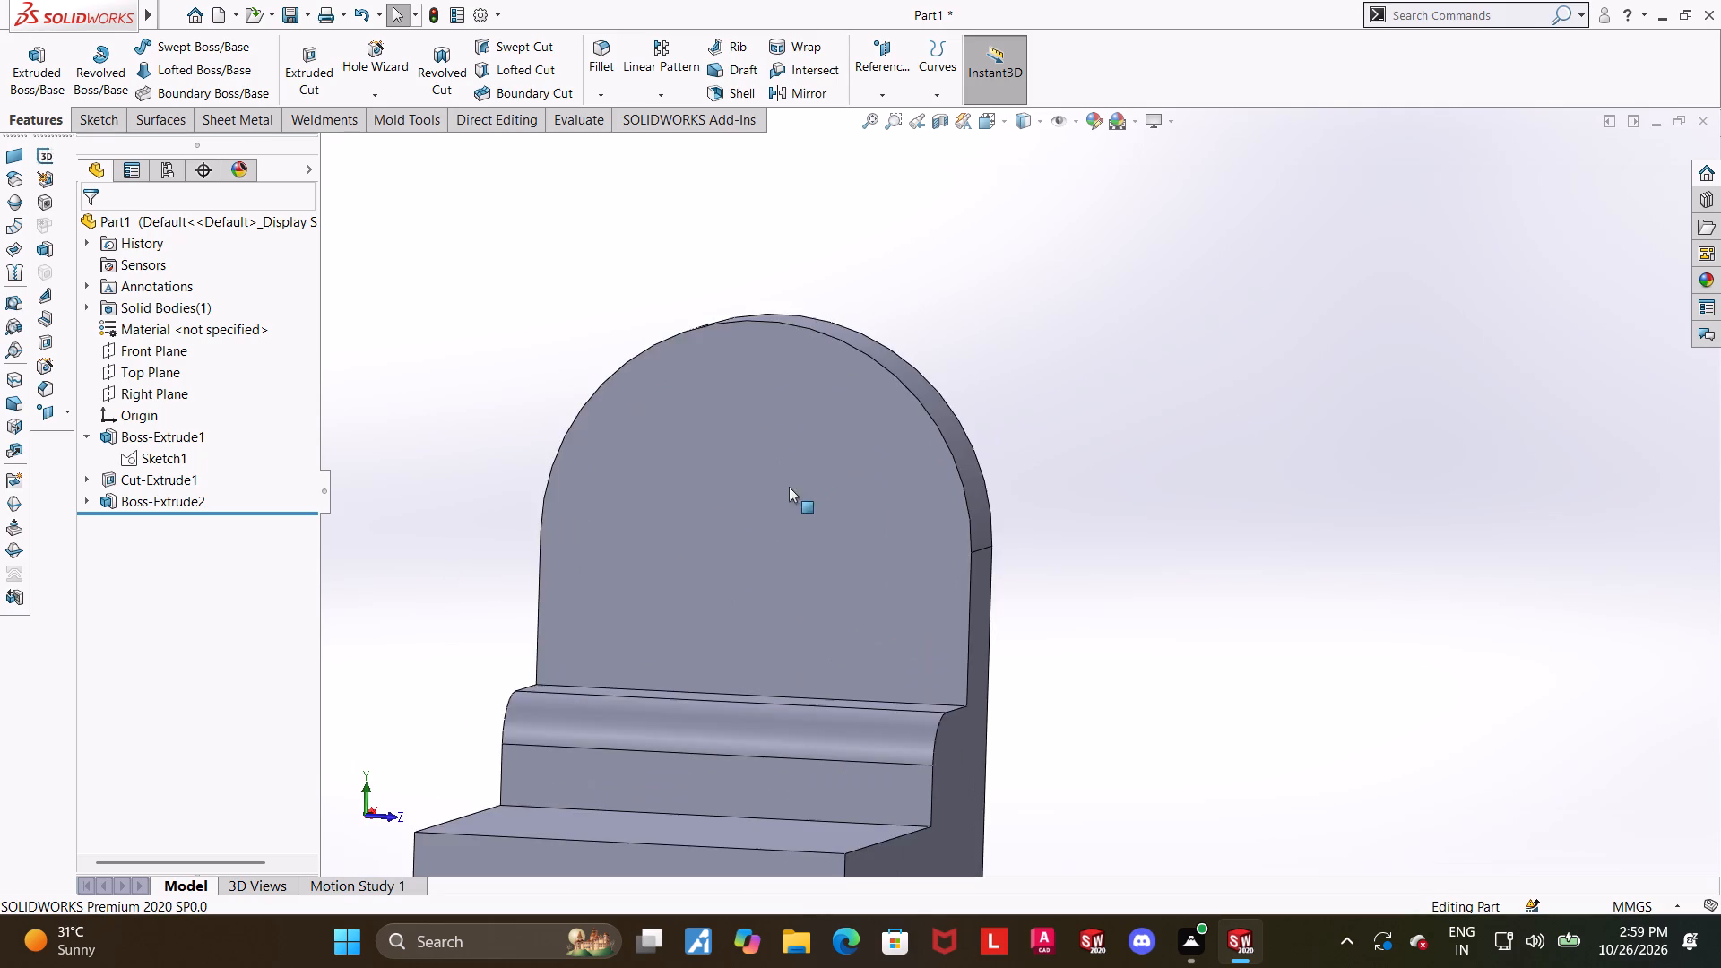
middle_drag(956, 515, 896, 522)
scroll(1052, 540, down, 1)
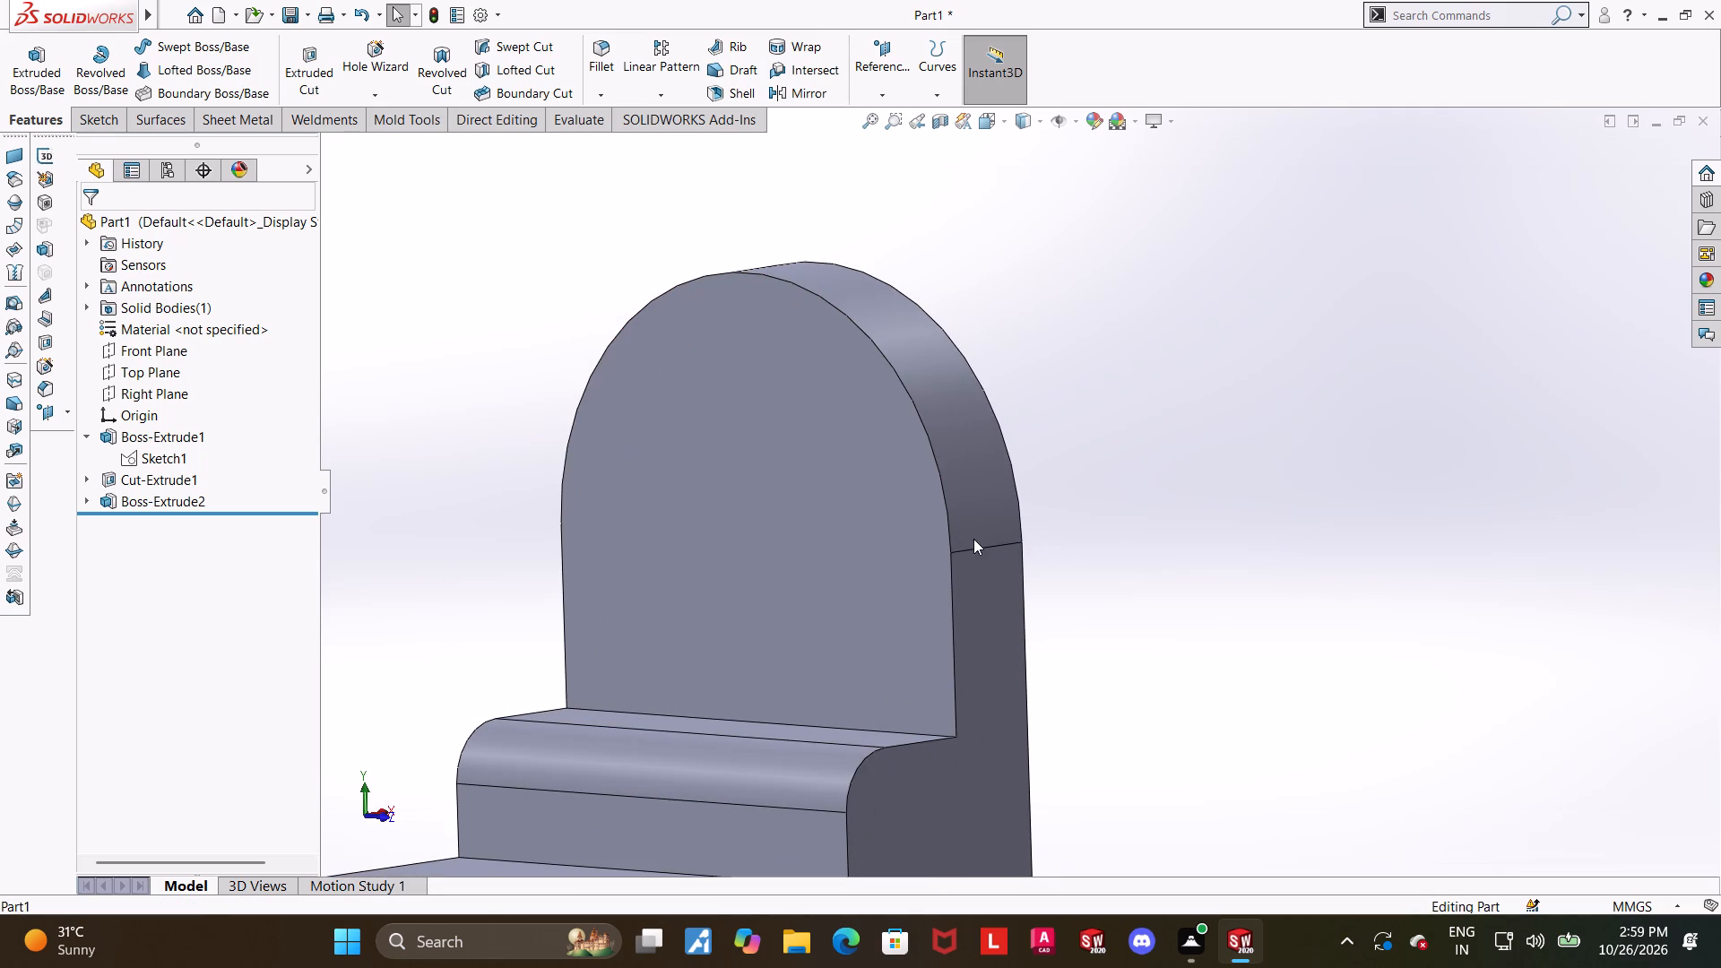
Measure the upright's short side edge below the rounded top and its distance to the flat ledge face.
click(588, 125)
click(212, 78)
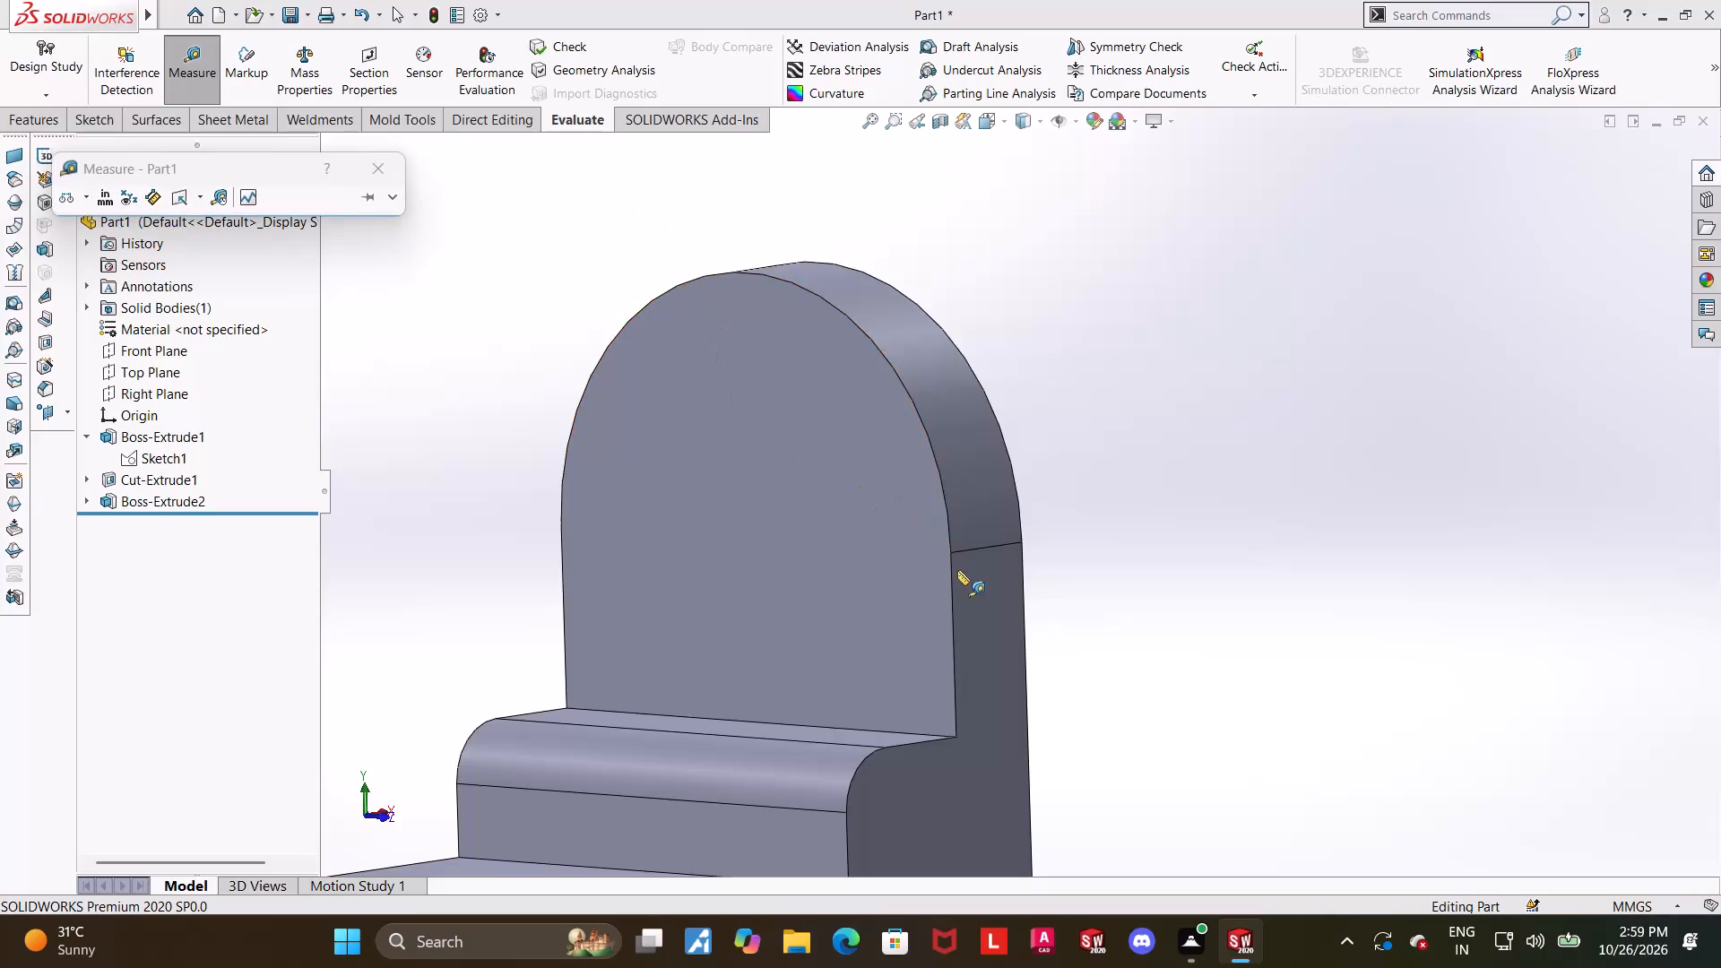
click(974, 547)
middle_drag(736, 617, 738, 708)
click(757, 744)
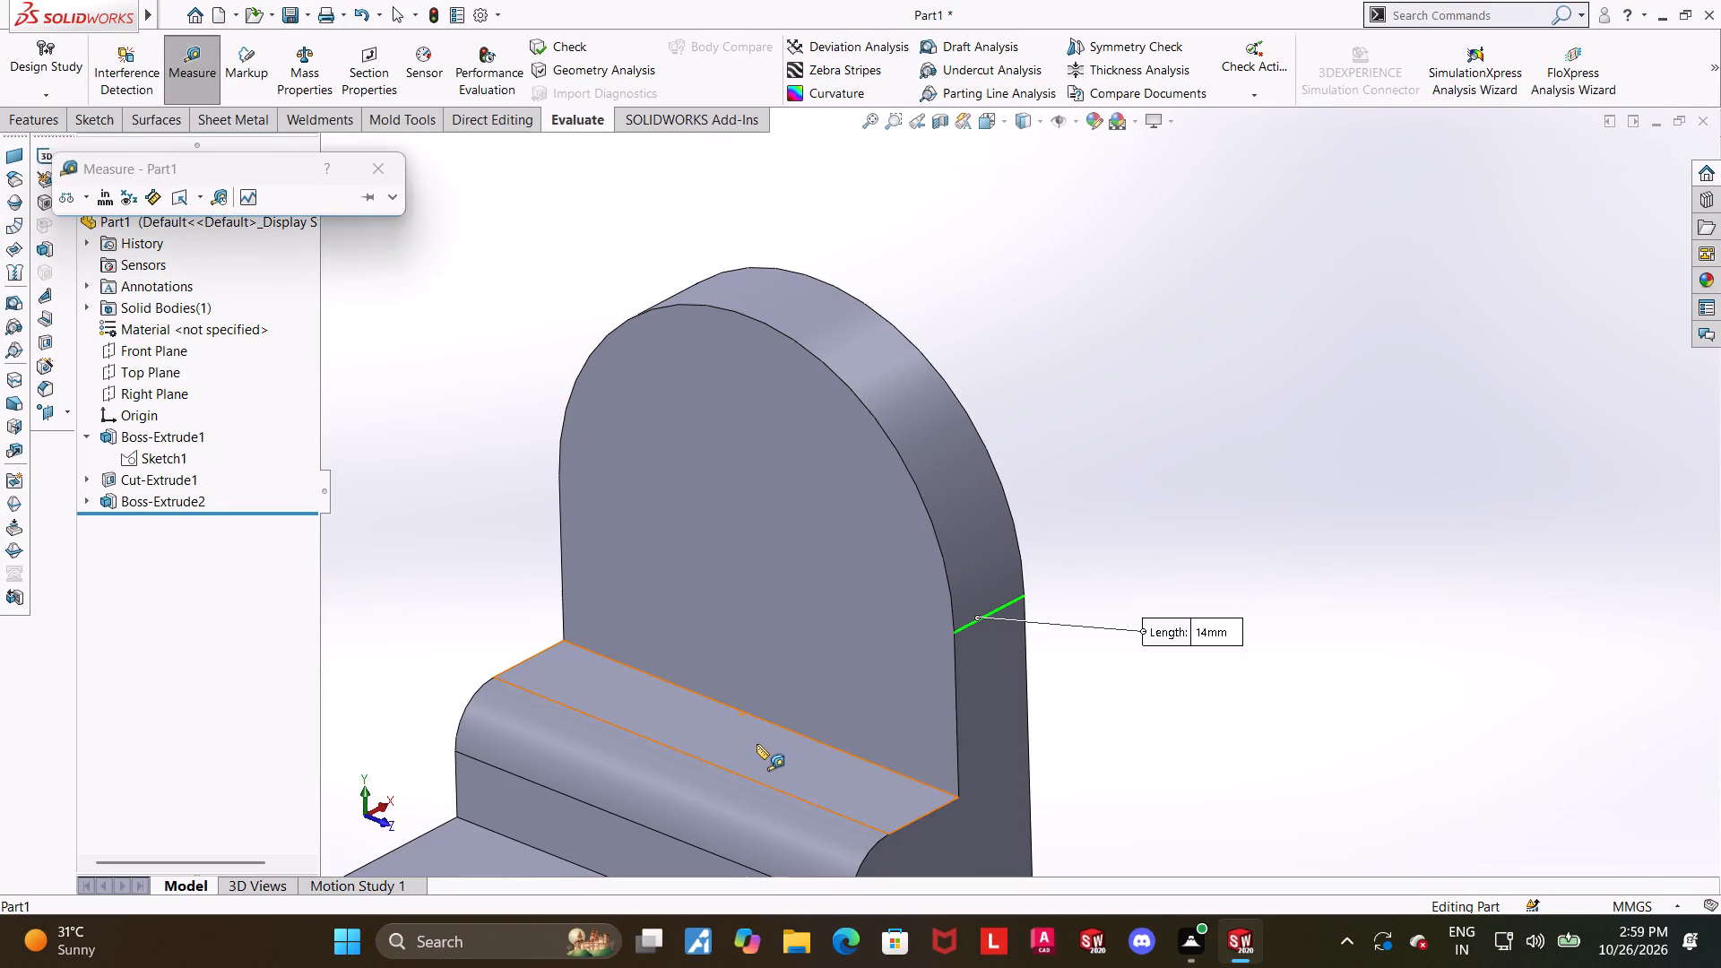
scroll(867, 664, up, 1)
scroll(1208, 727, down, 1)
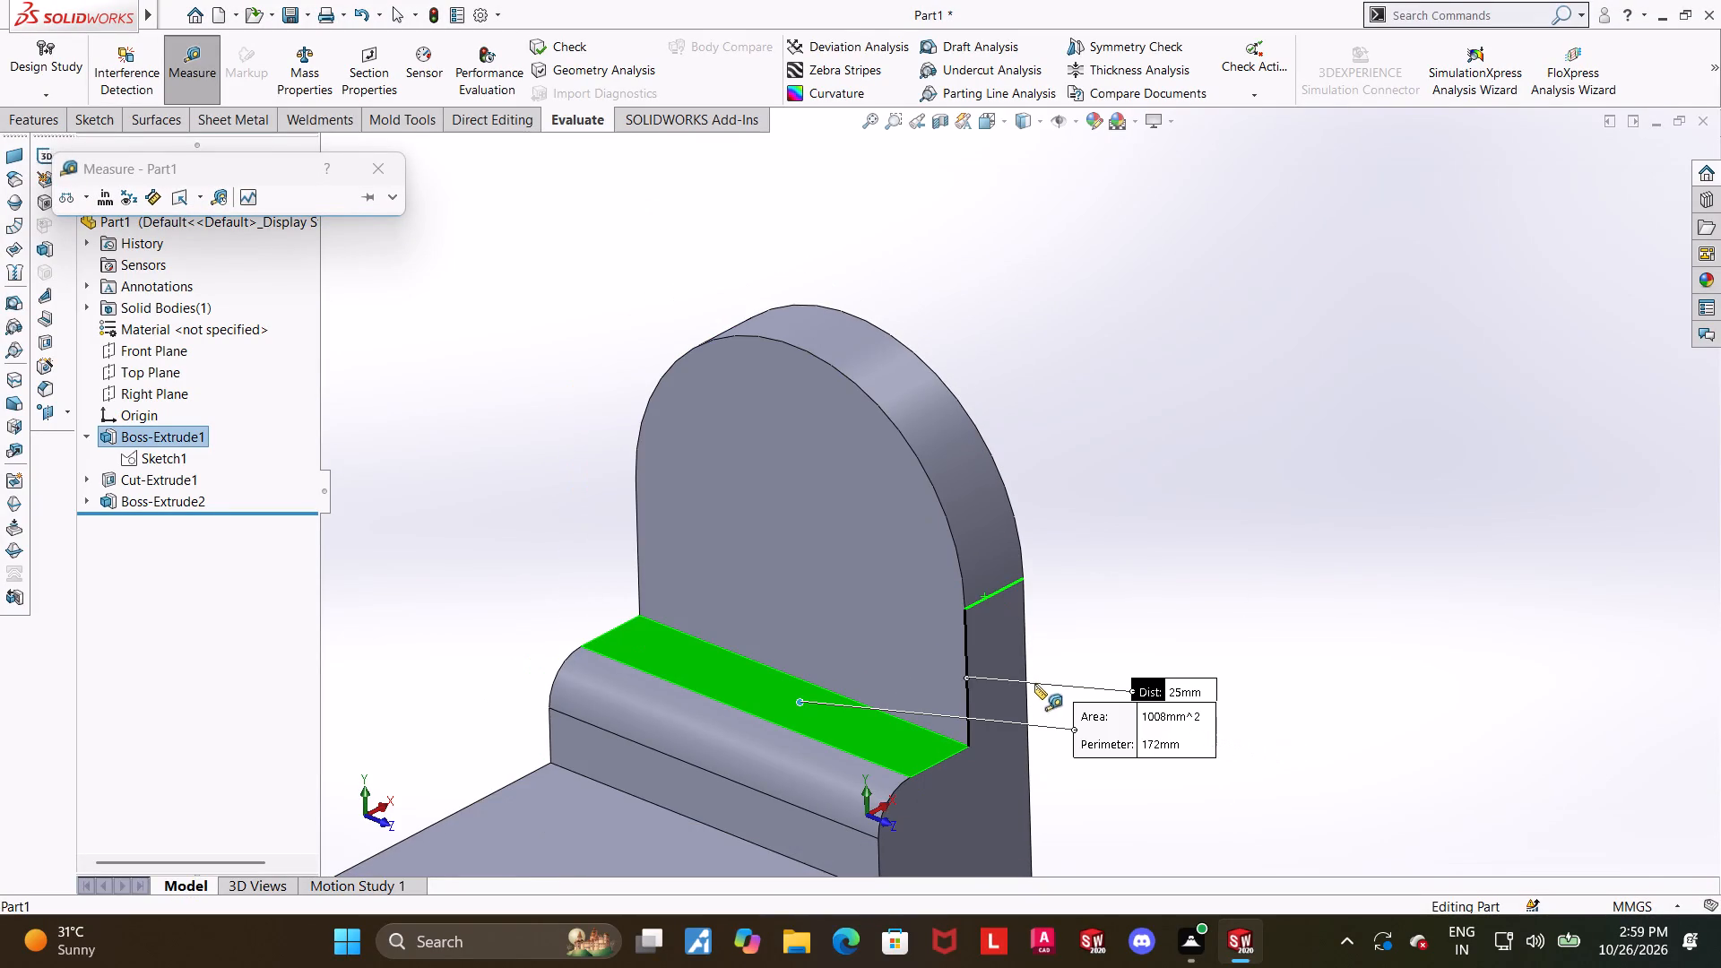
scroll(1032, 683, down, 2)
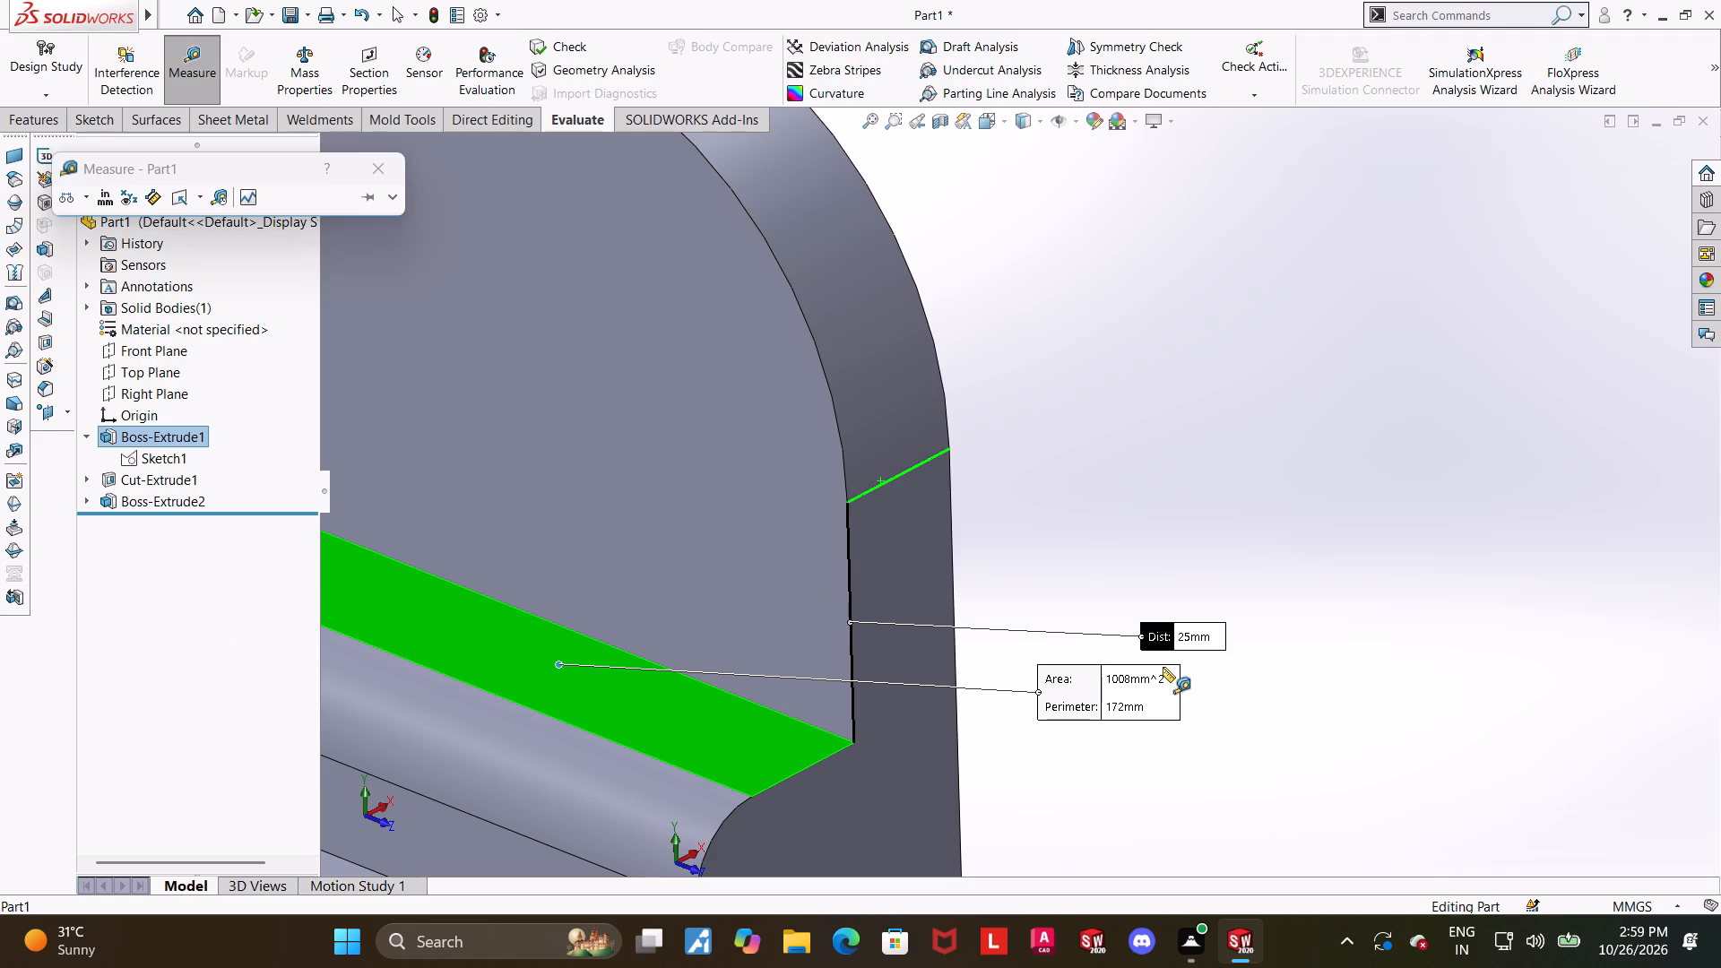
scroll(1163, 667, up, 2)
scroll(552, 592, down, 2)
key(Escape)
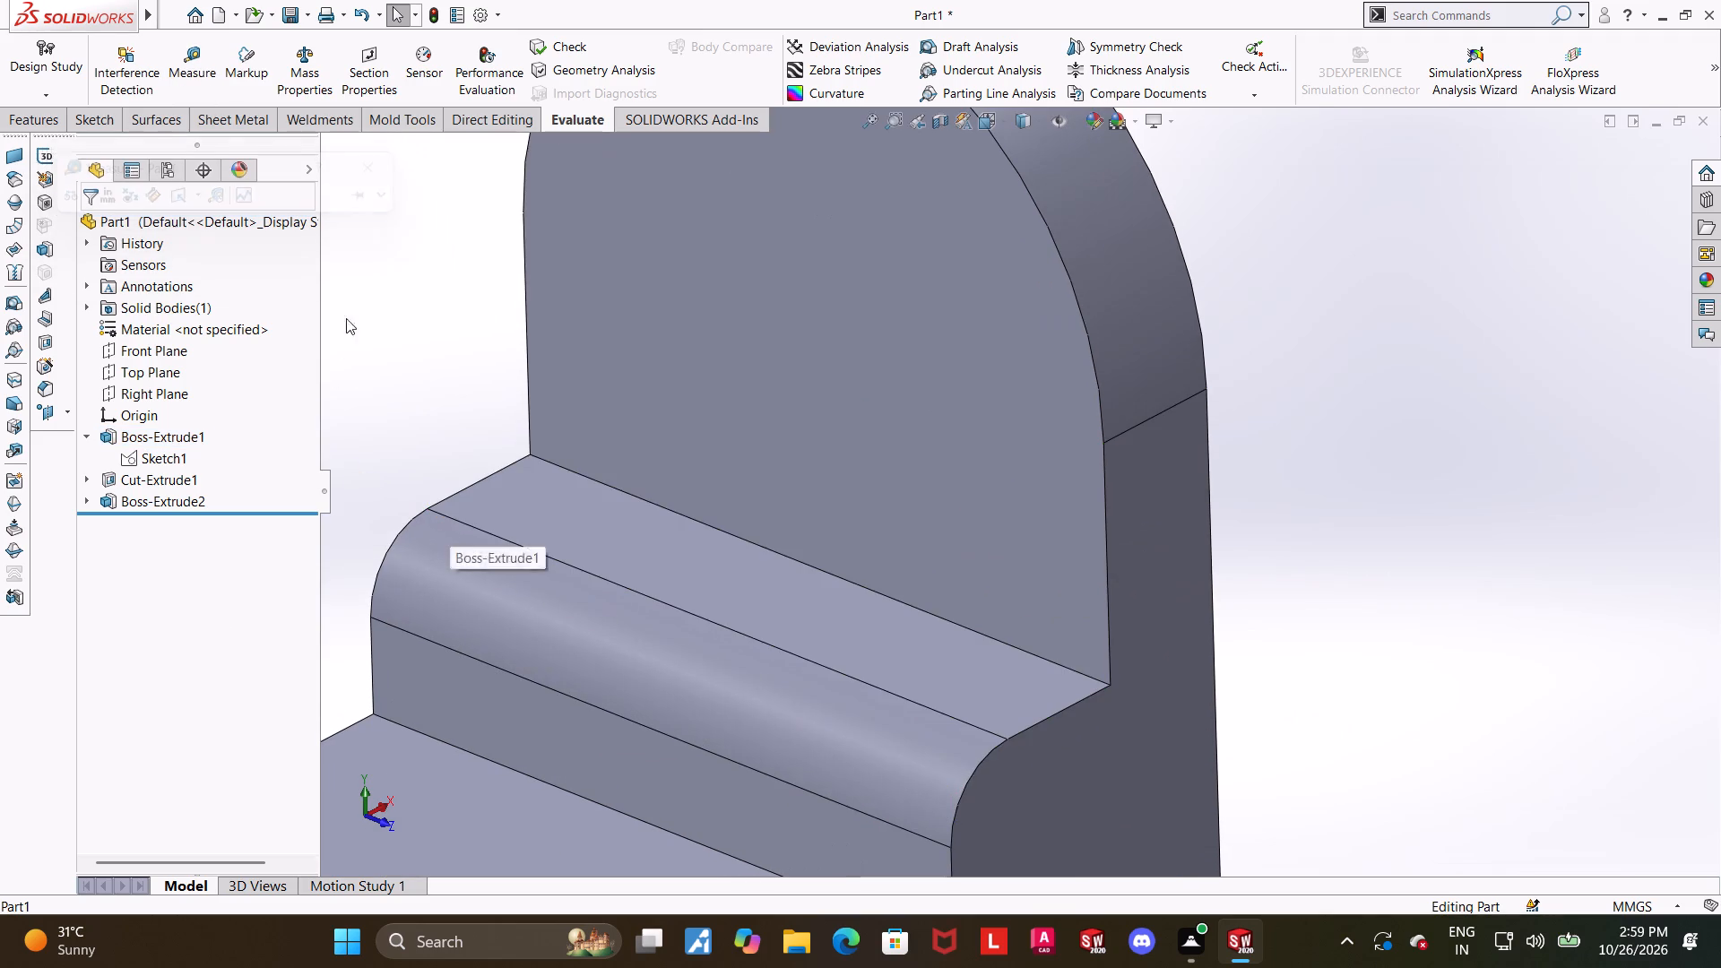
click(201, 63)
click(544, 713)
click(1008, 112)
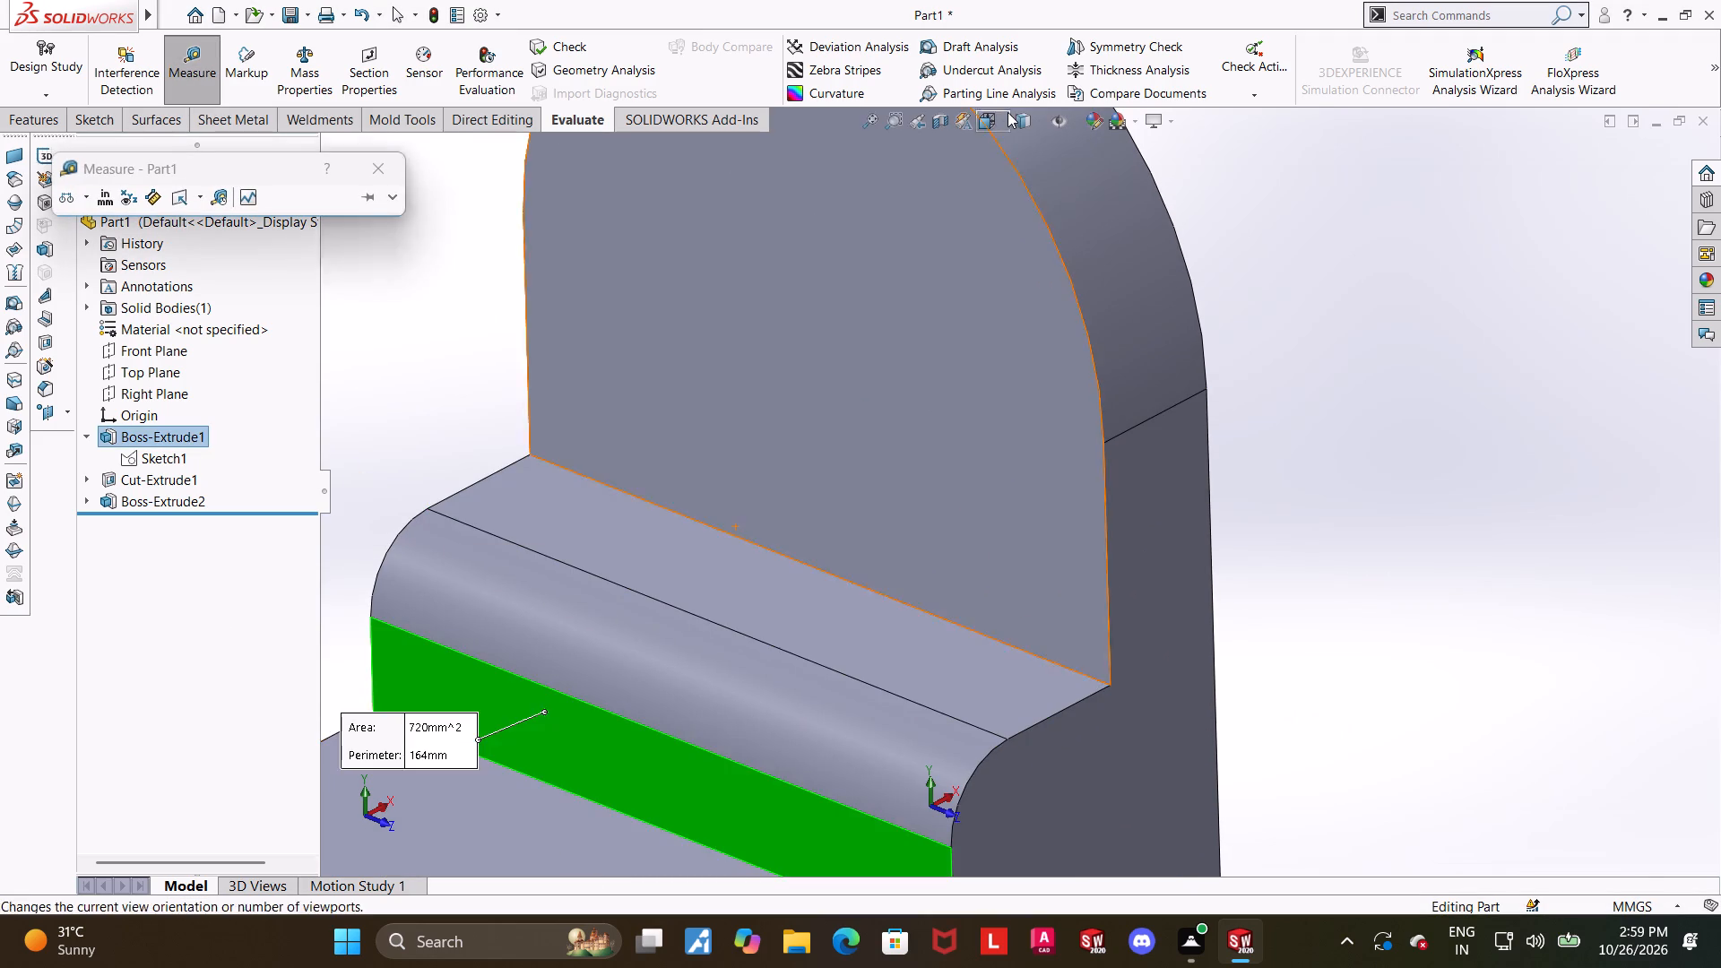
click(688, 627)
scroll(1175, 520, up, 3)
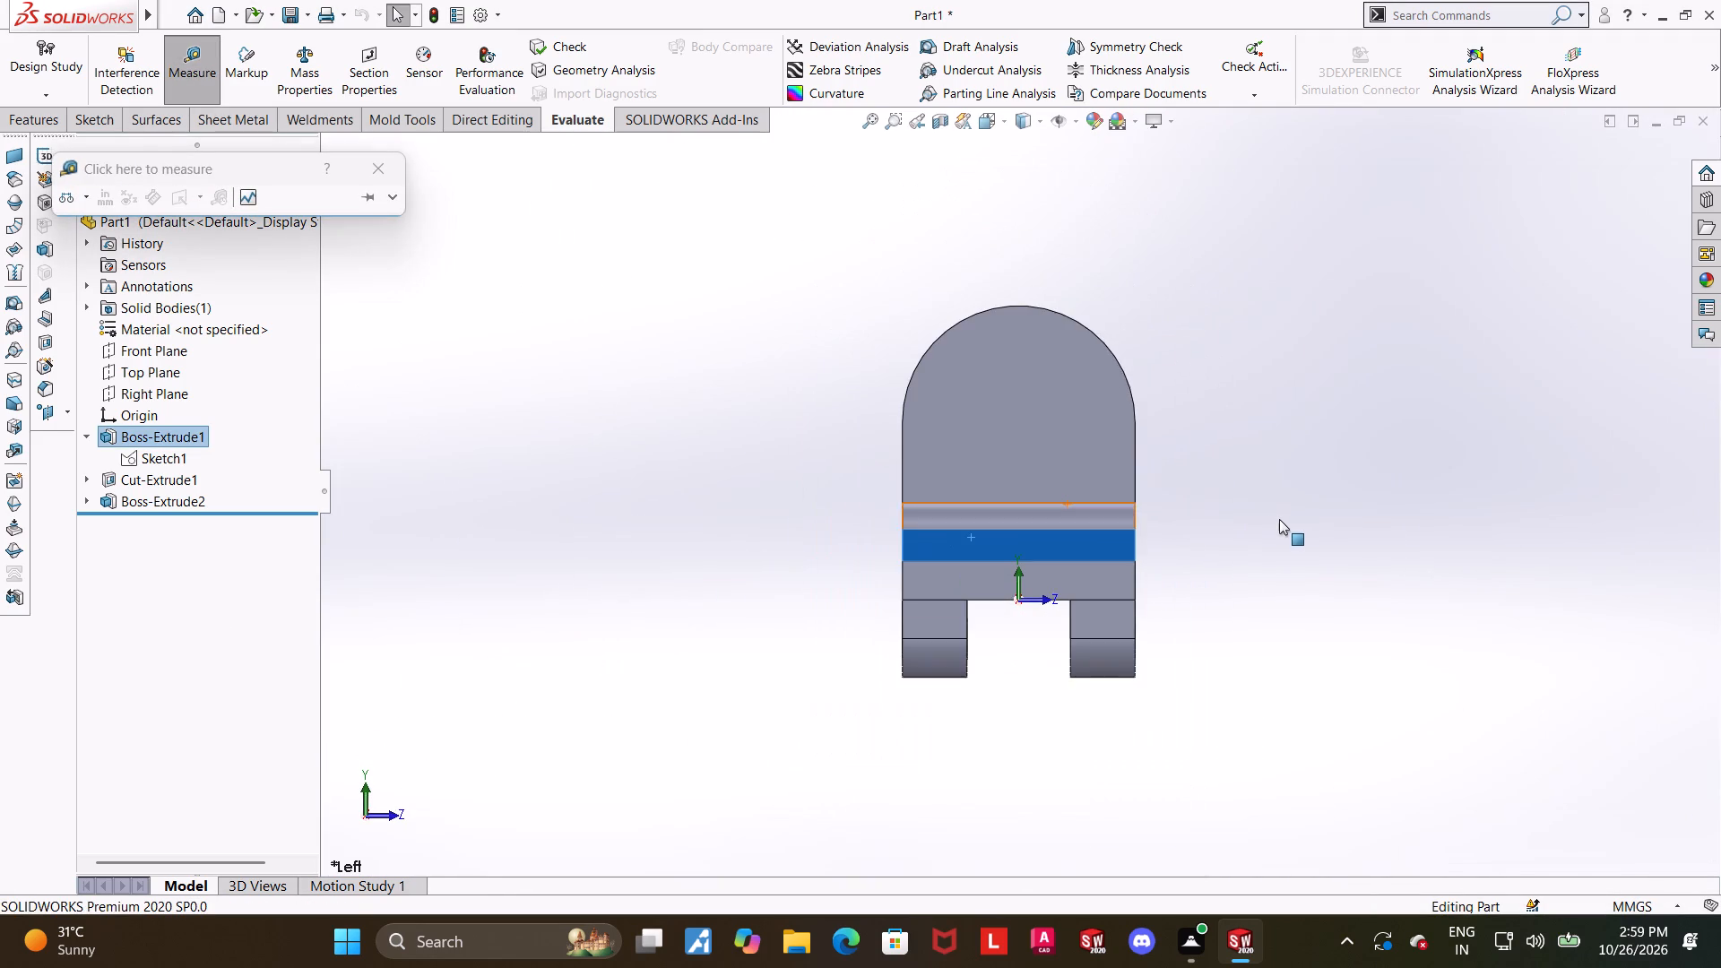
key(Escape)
Measure the normal distance between the vertical step face below the rounded ledge and the upright's front face.
middle_drag(1267, 523, 1224, 556)
scroll(1178, 341, down, 2)
middle_drag(1146, 427, 1112, 460)
key(Escape)
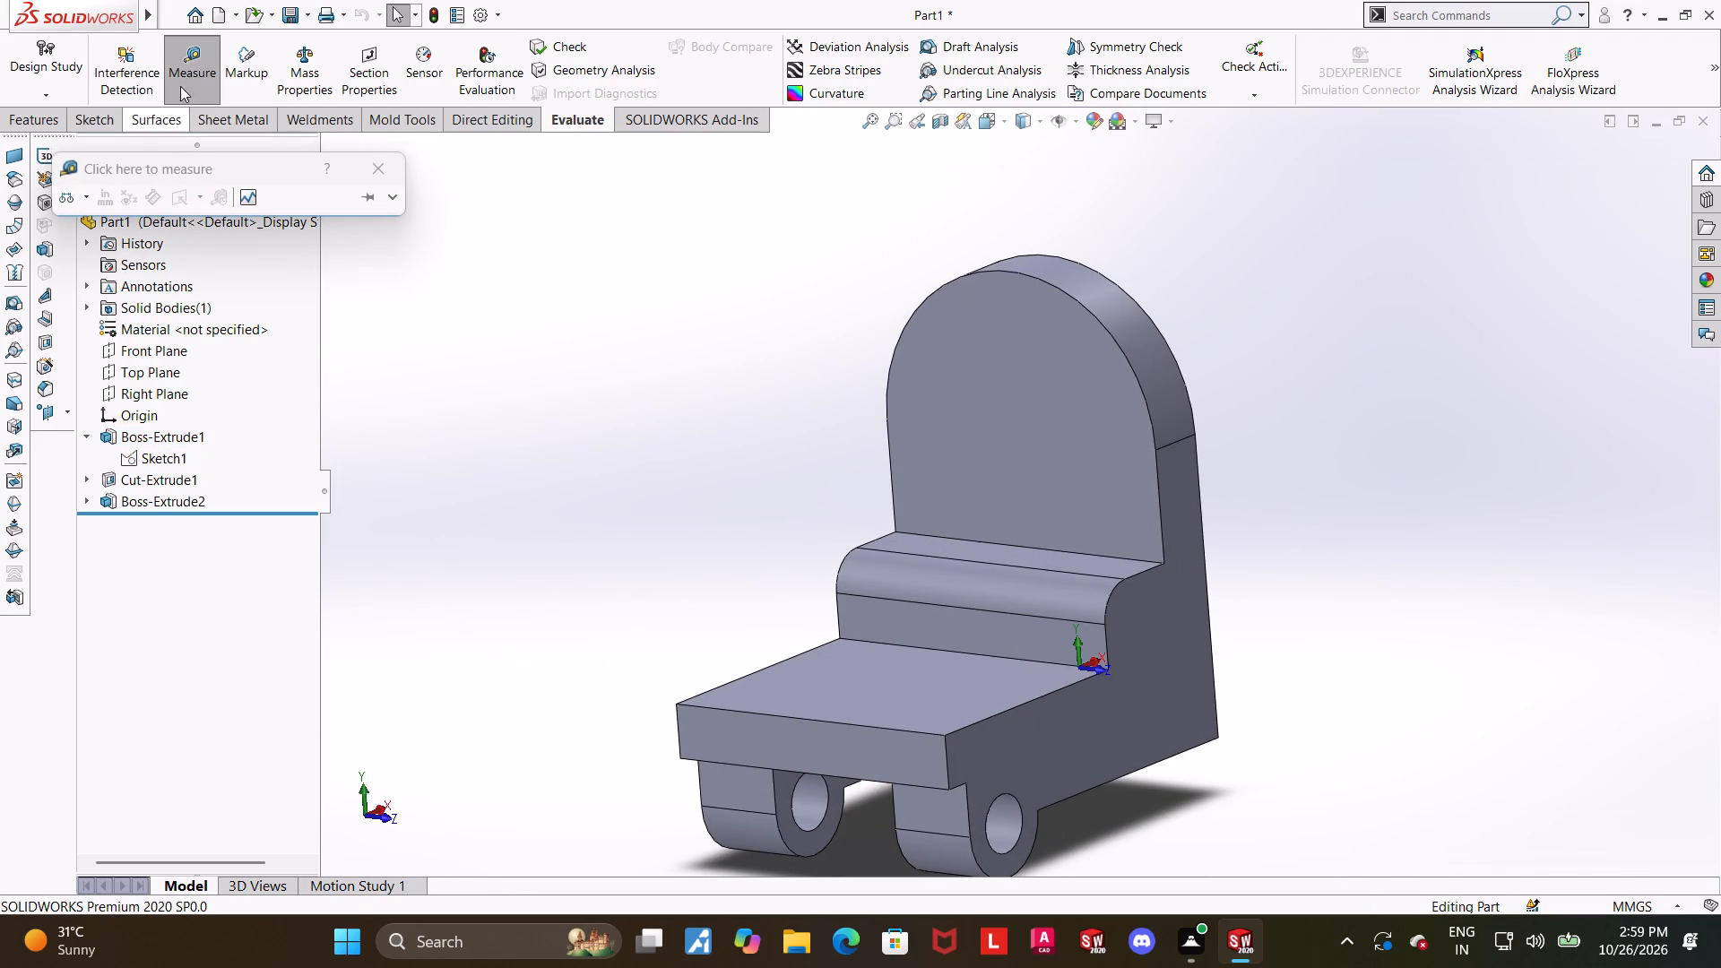
click(186, 66)
click(194, 39)
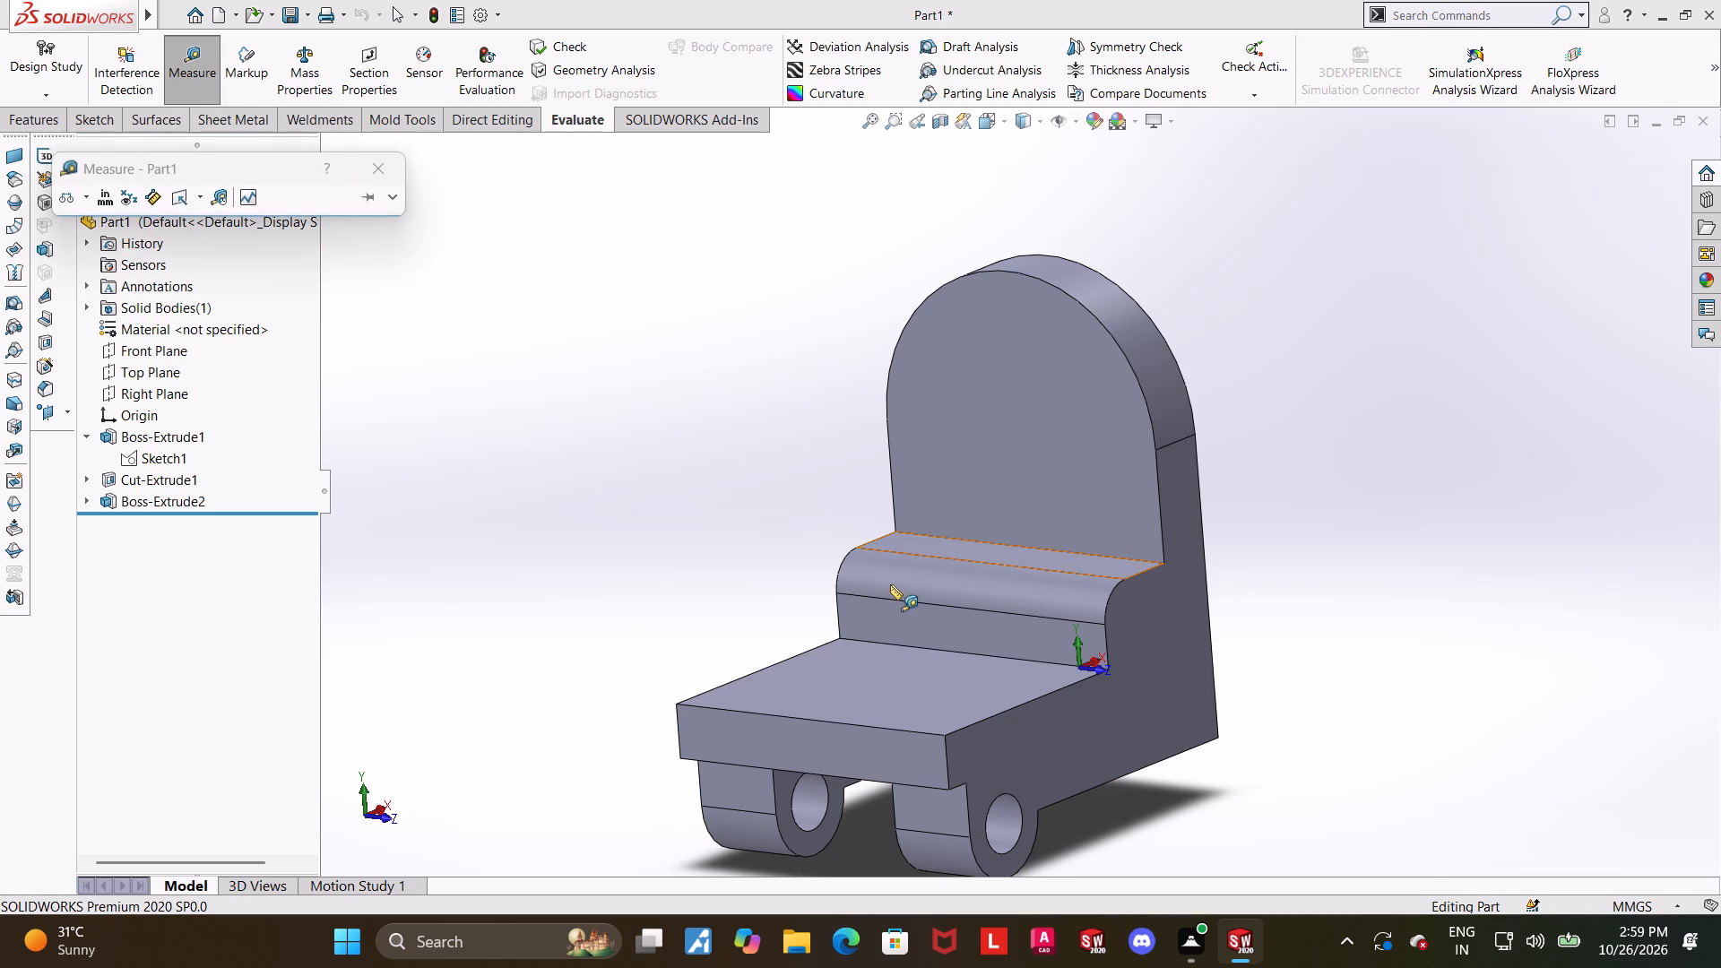
click(928, 631)
click(1042, 438)
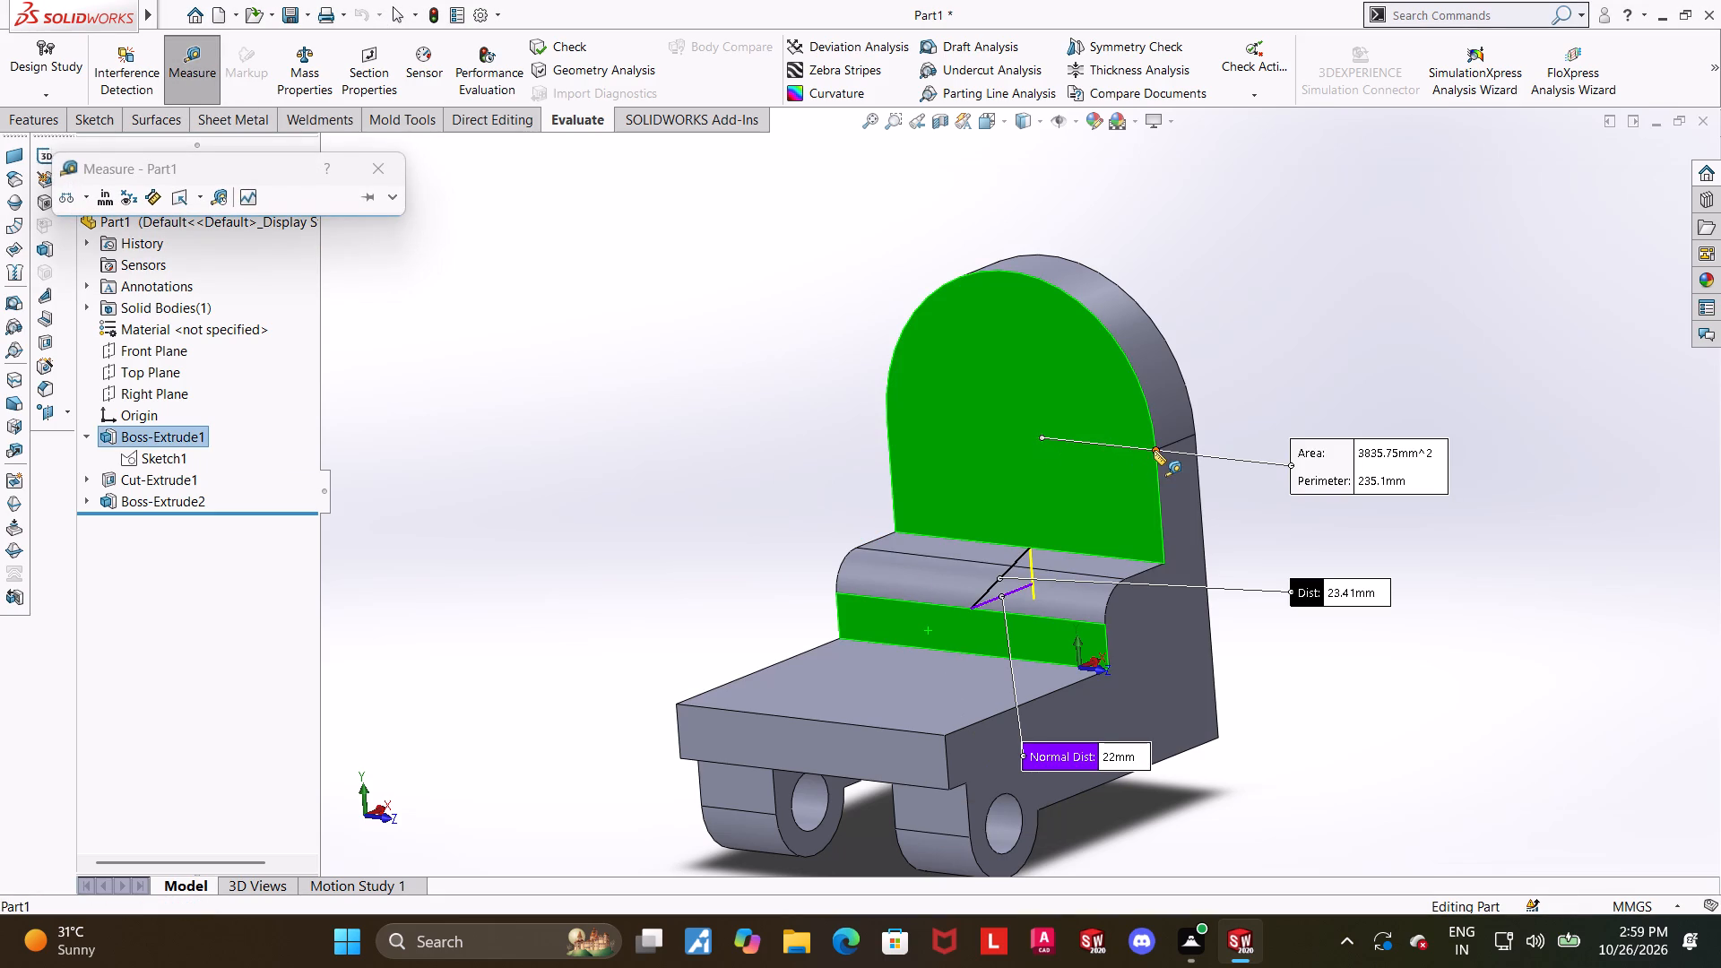
scroll(1319, 554, down, 1)
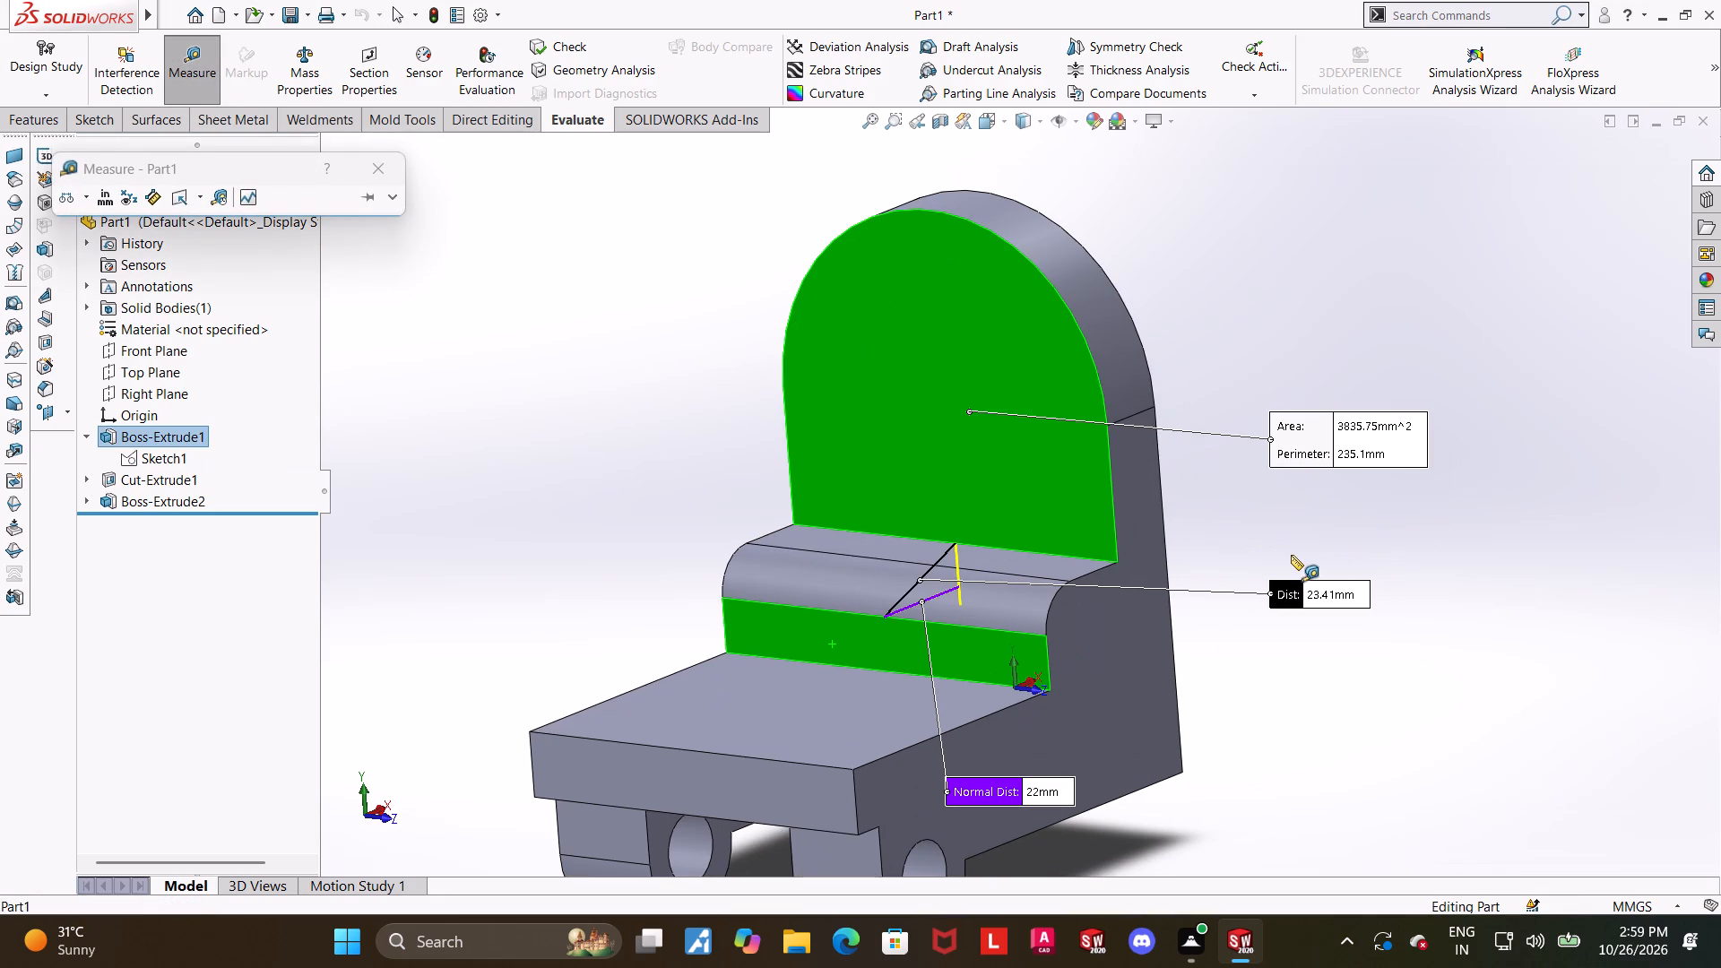
scroll(1425, 653, up, 1)
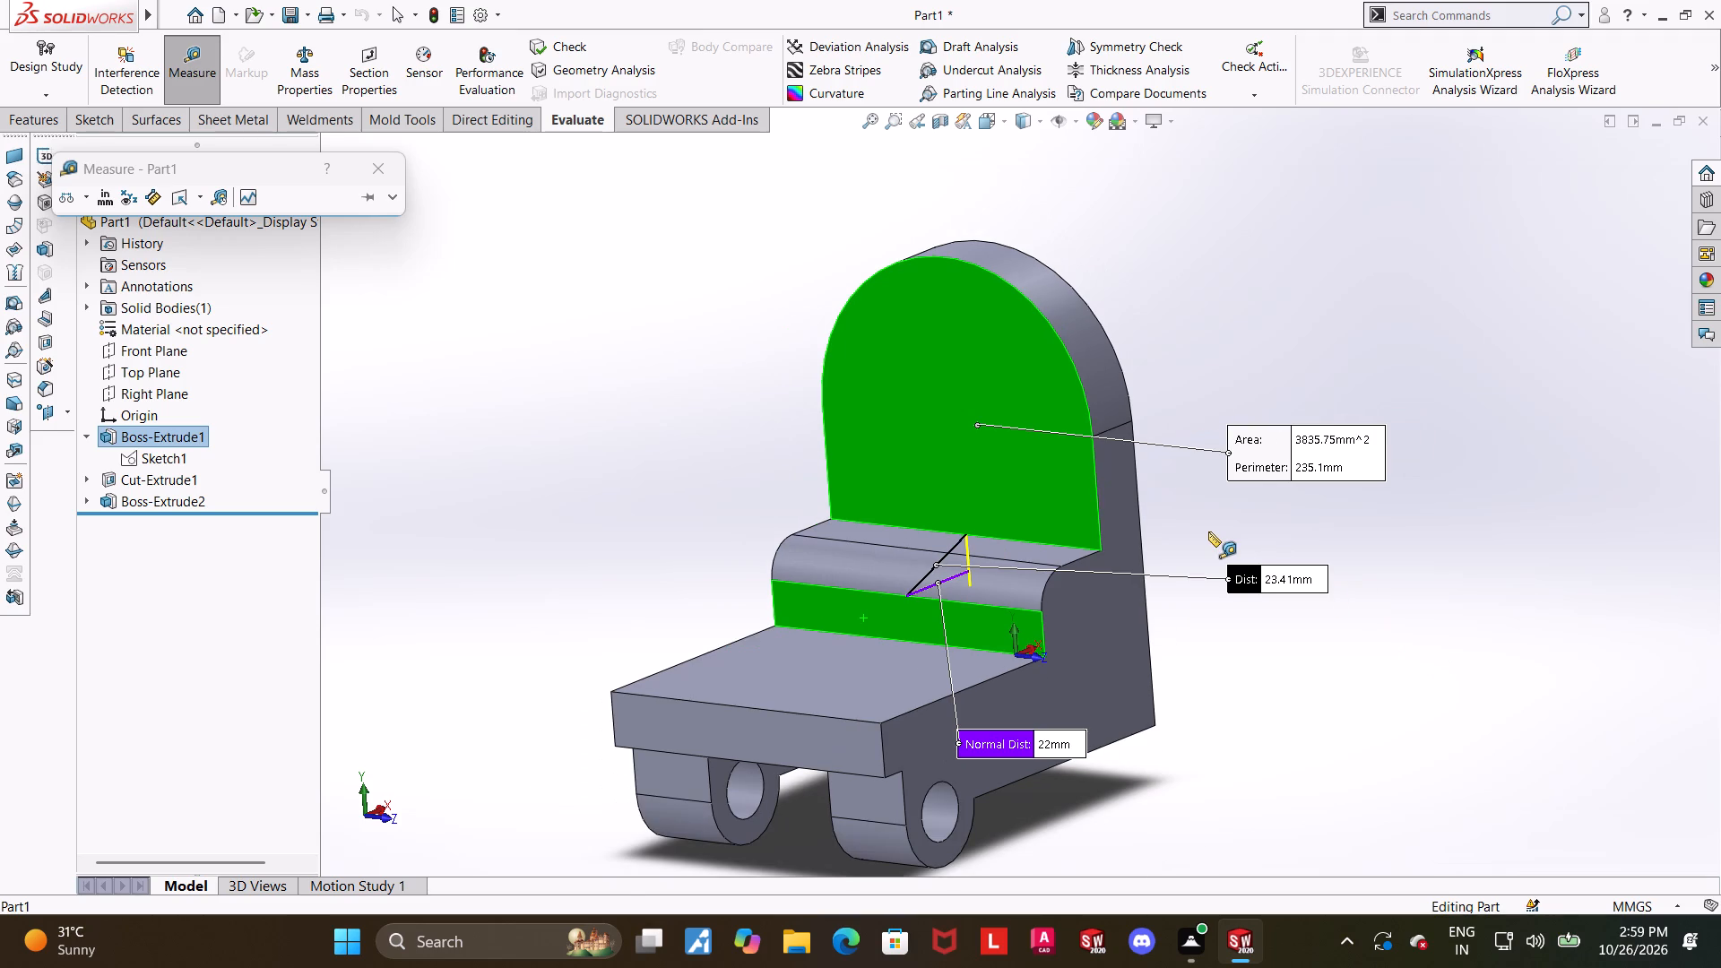
scroll(985, 442, down, 2)
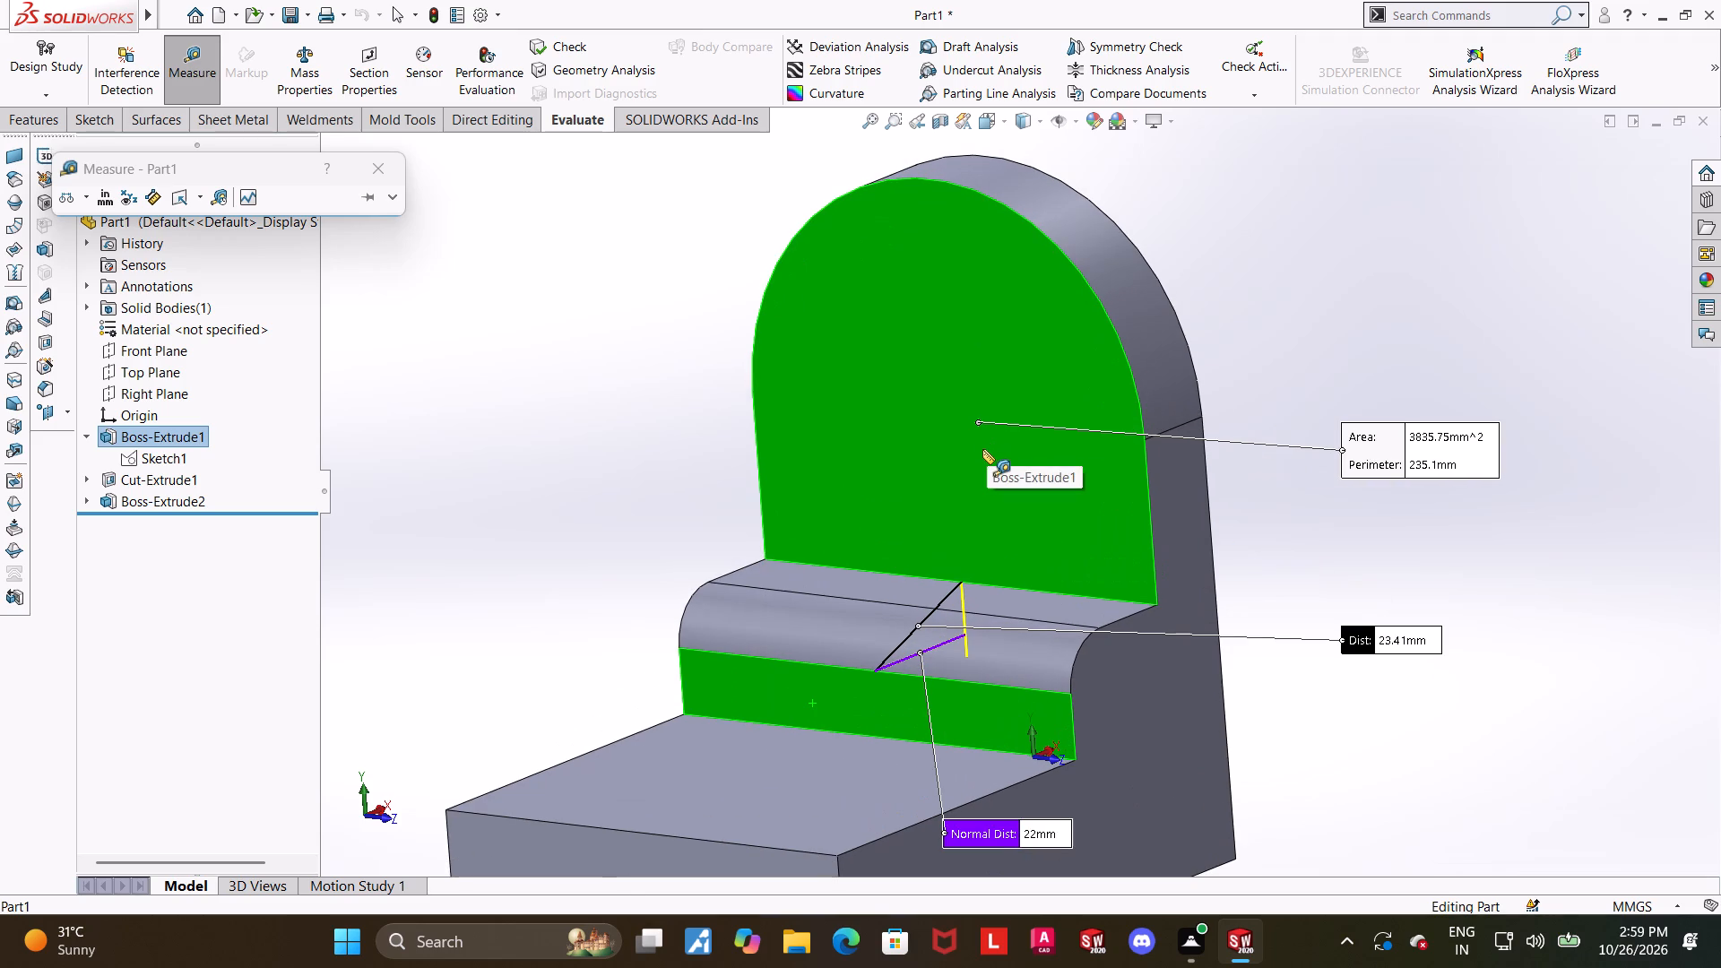
key(Escape)
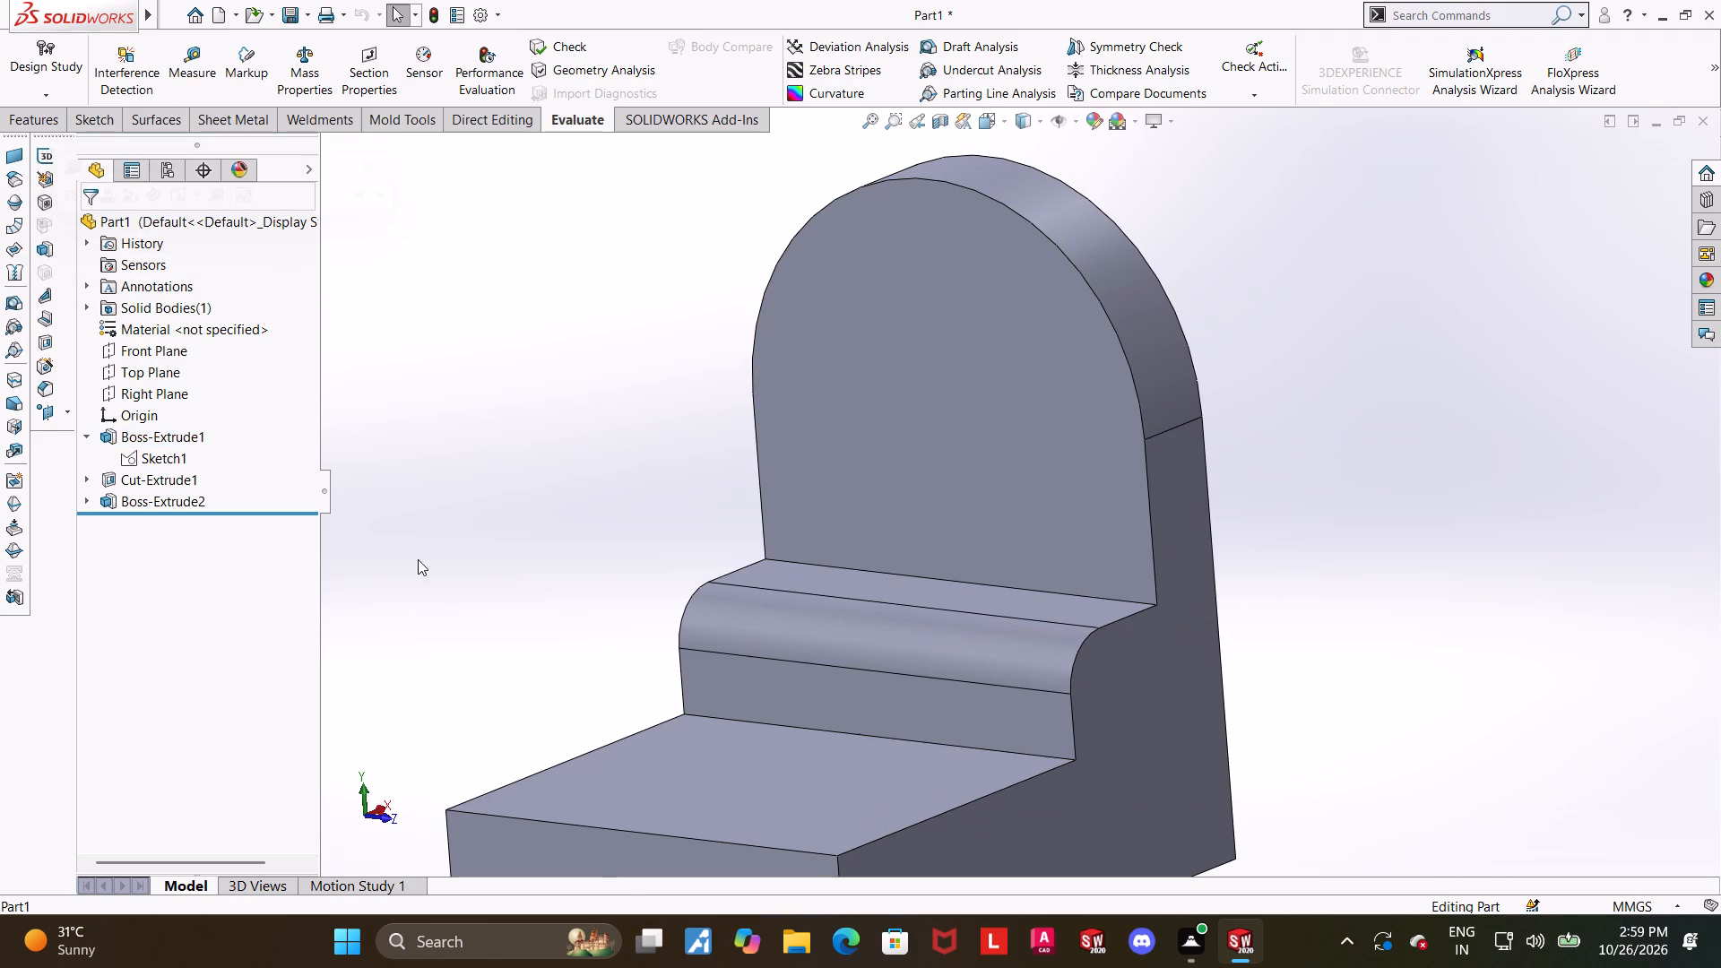
Measure the radius of the rounded face along the front of the ledge.
click(175, 73)
click(966, 630)
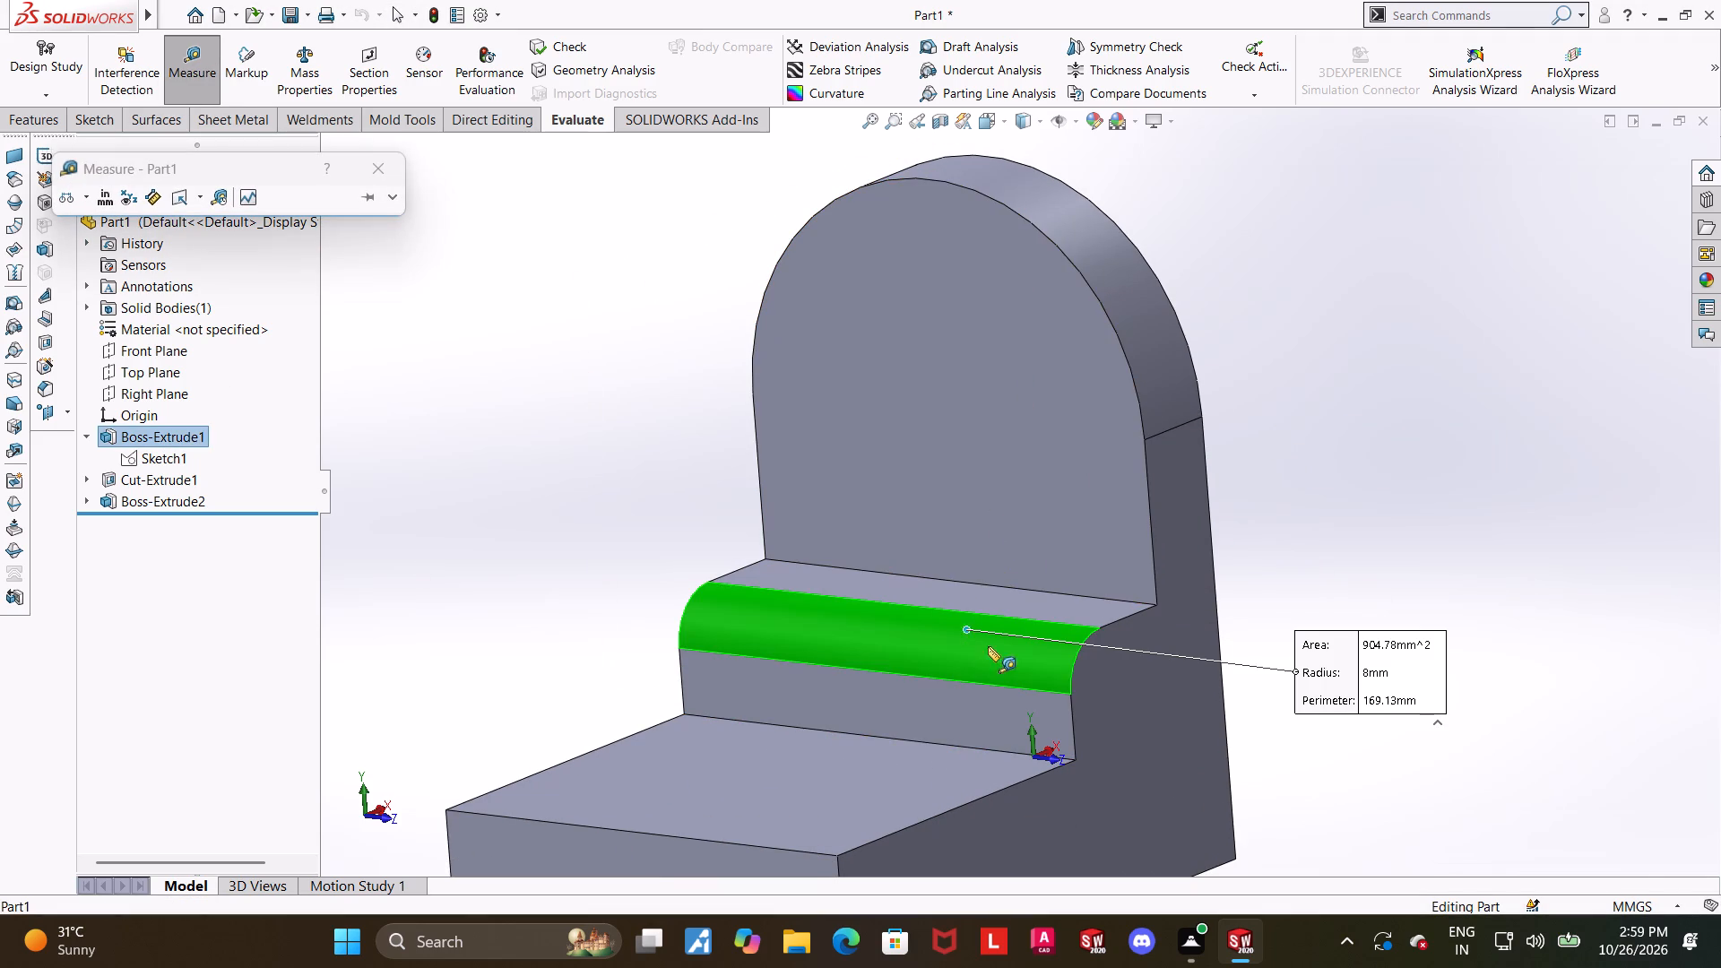
key(Escape)
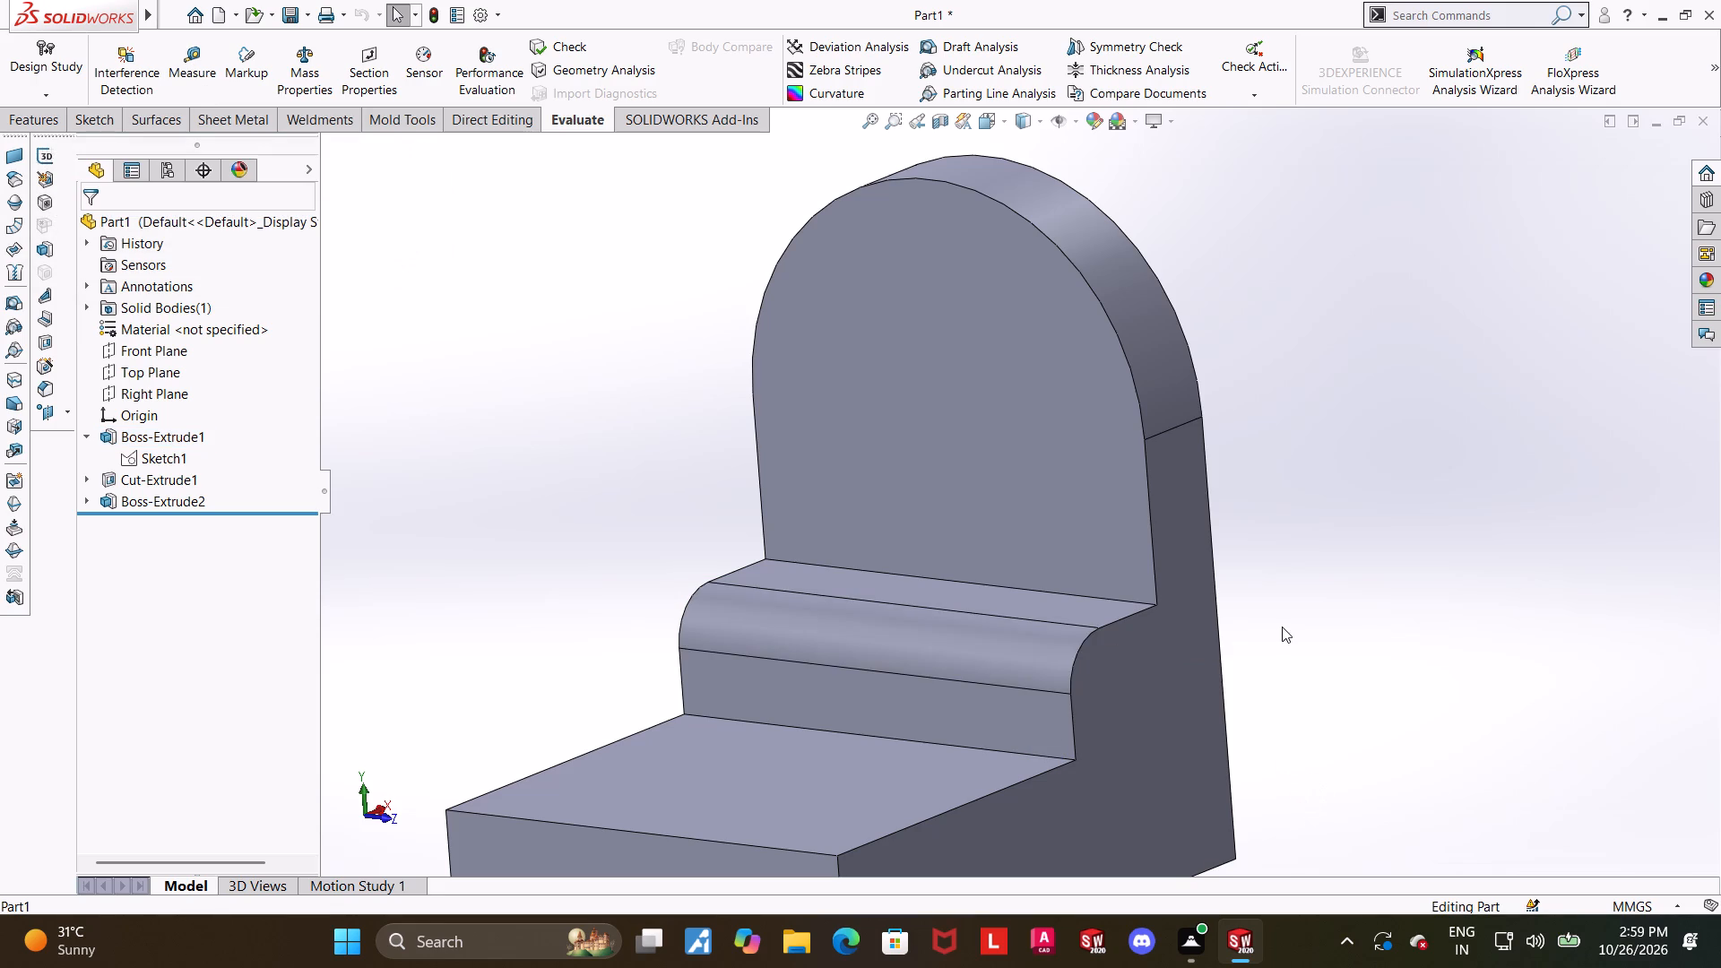
Measure the distance from the edge where the upright's rounded top begins to the flat ledge face.
click(182, 65)
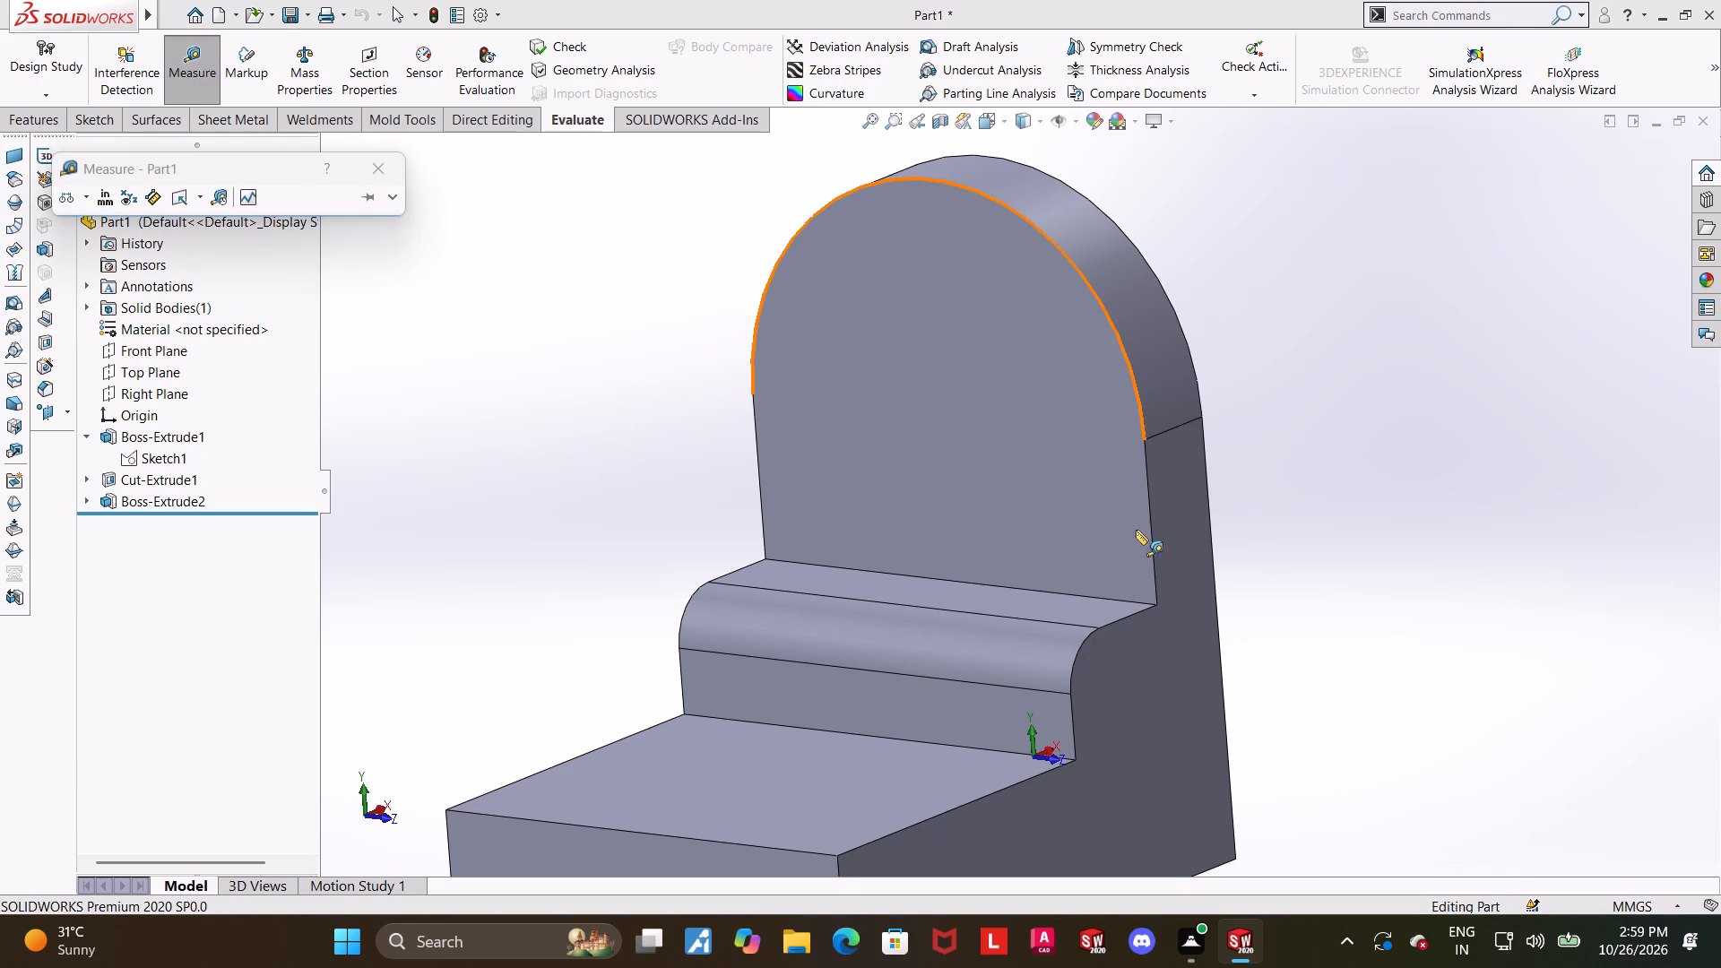
click(1193, 422)
click(1021, 603)
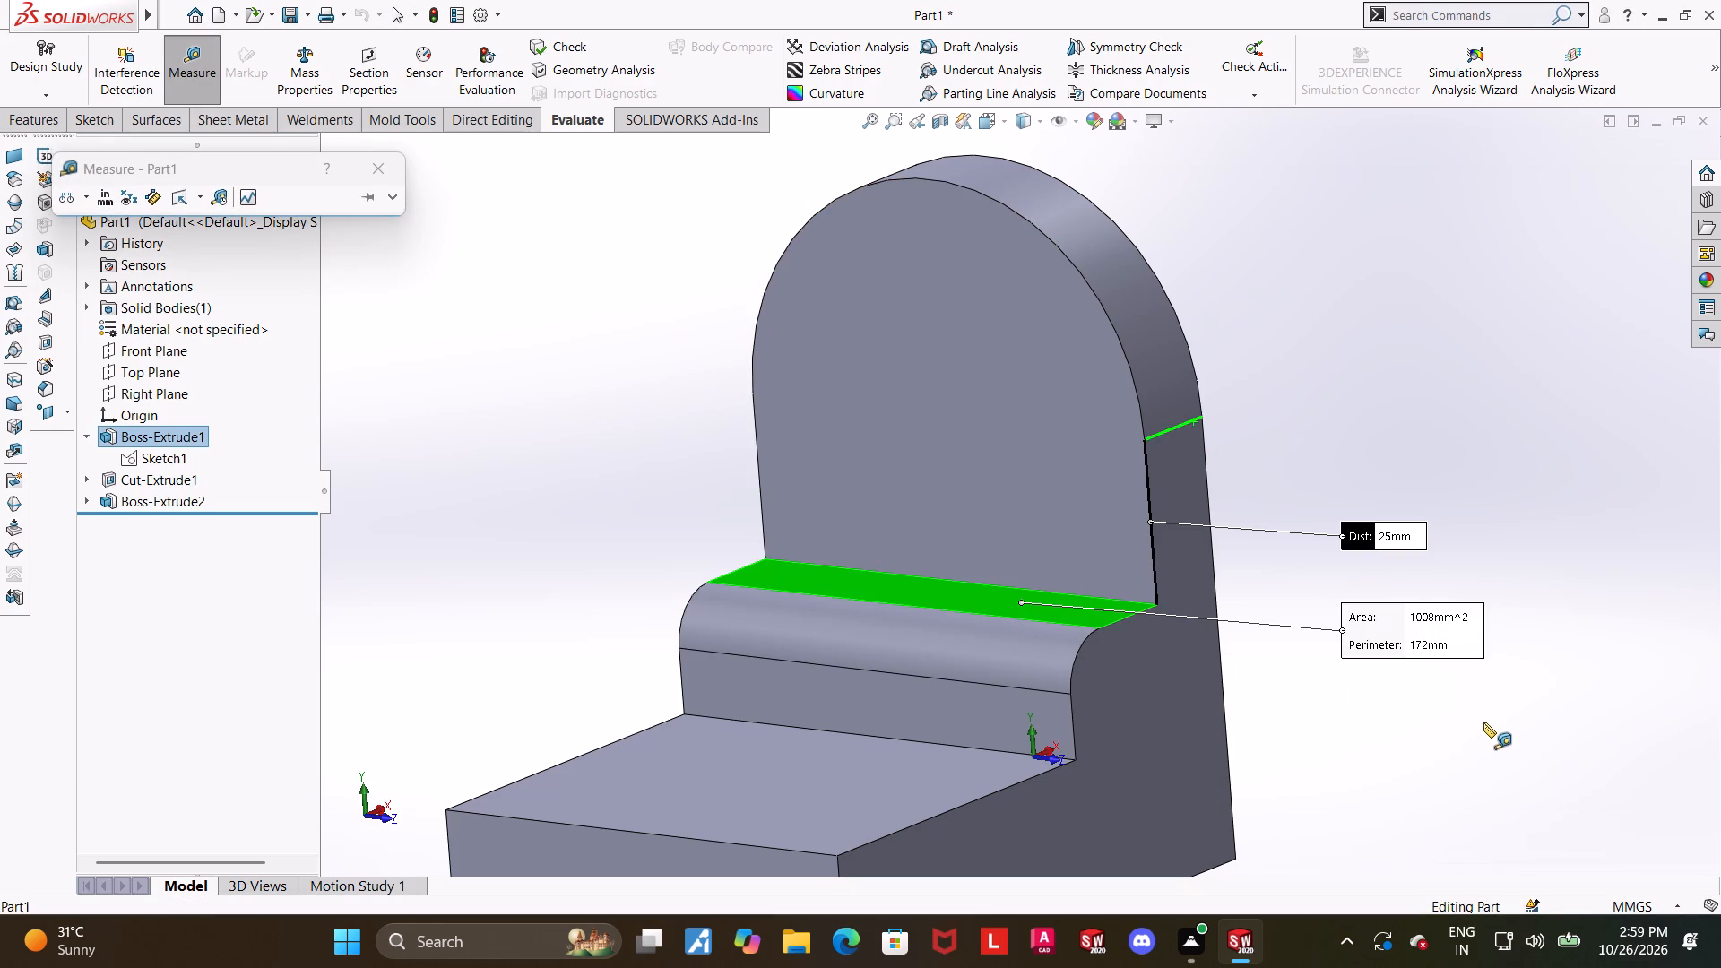
scroll(1457, 682, up, 1)
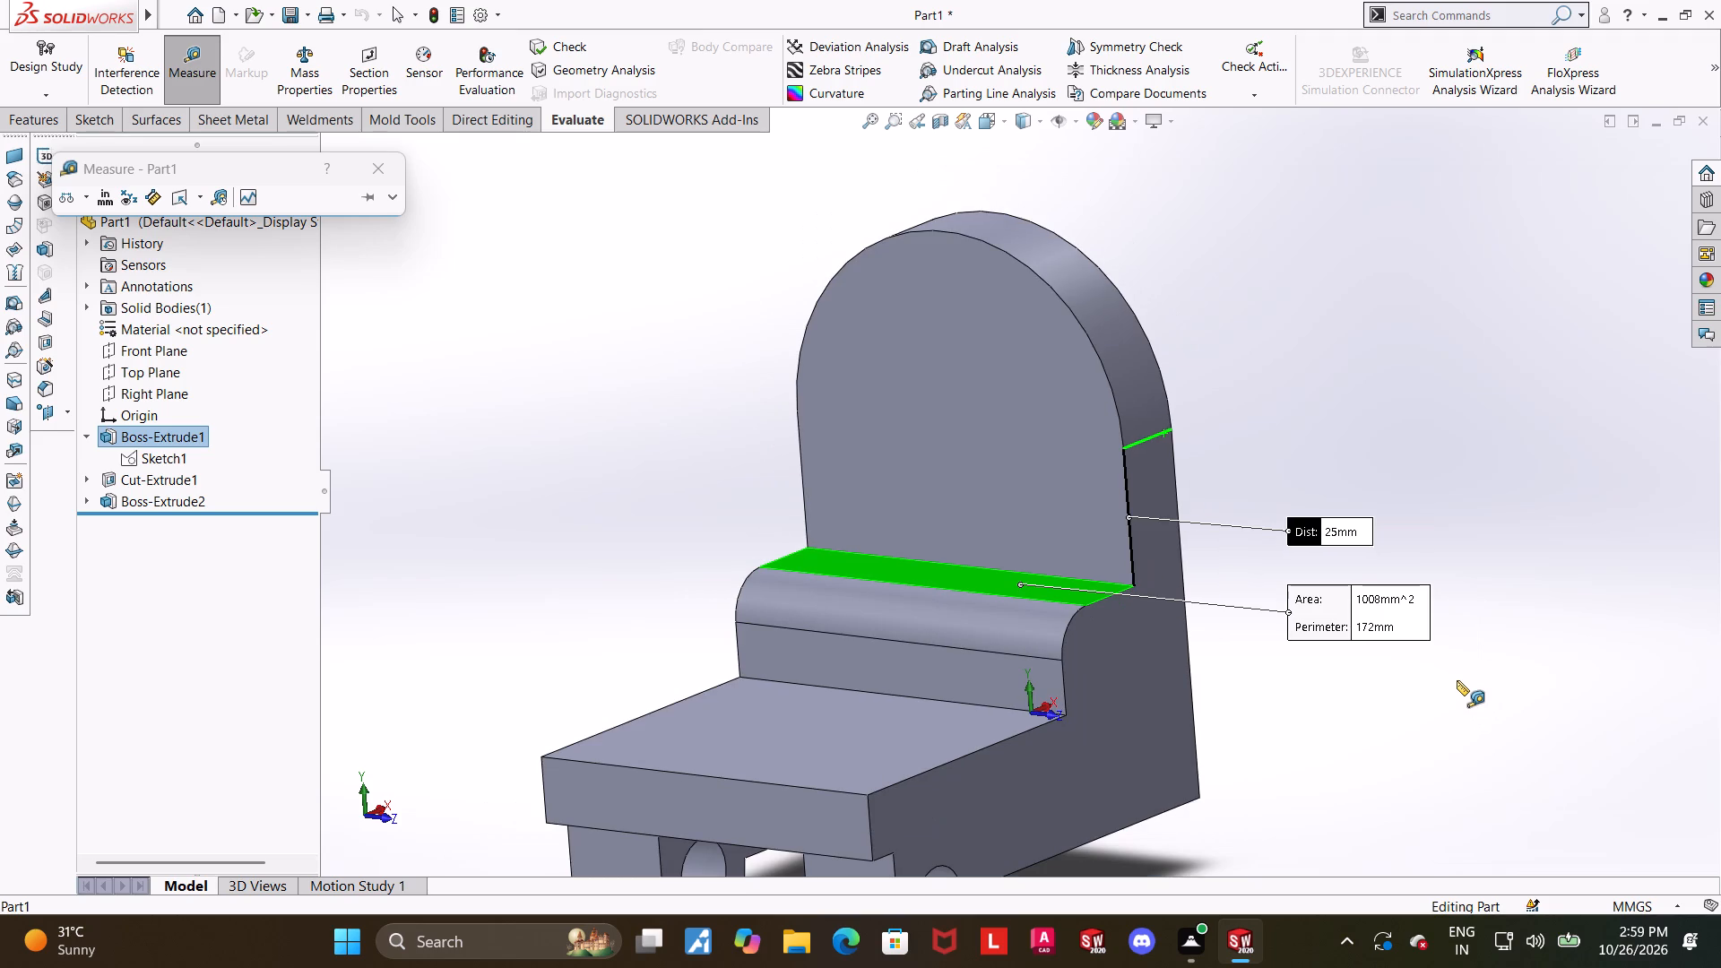
Measure the radius of the rounded face on top of the upright.
key(Escape)
click(204, 78)
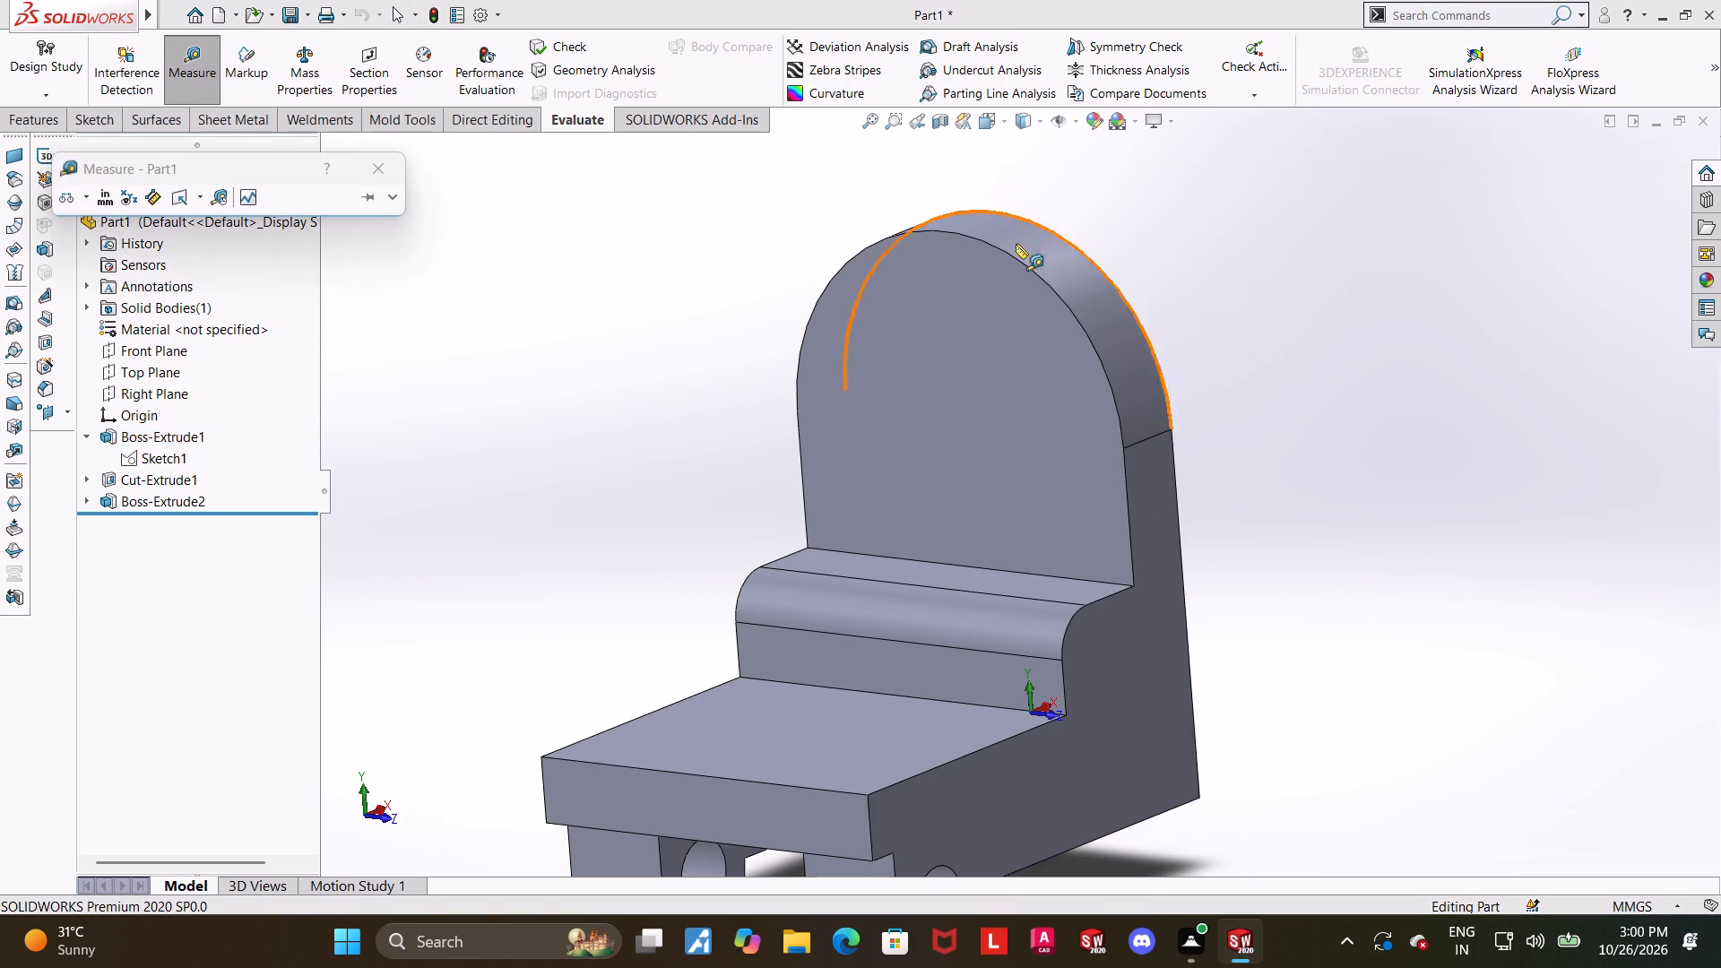
click(1061, 286)
key(Escape)
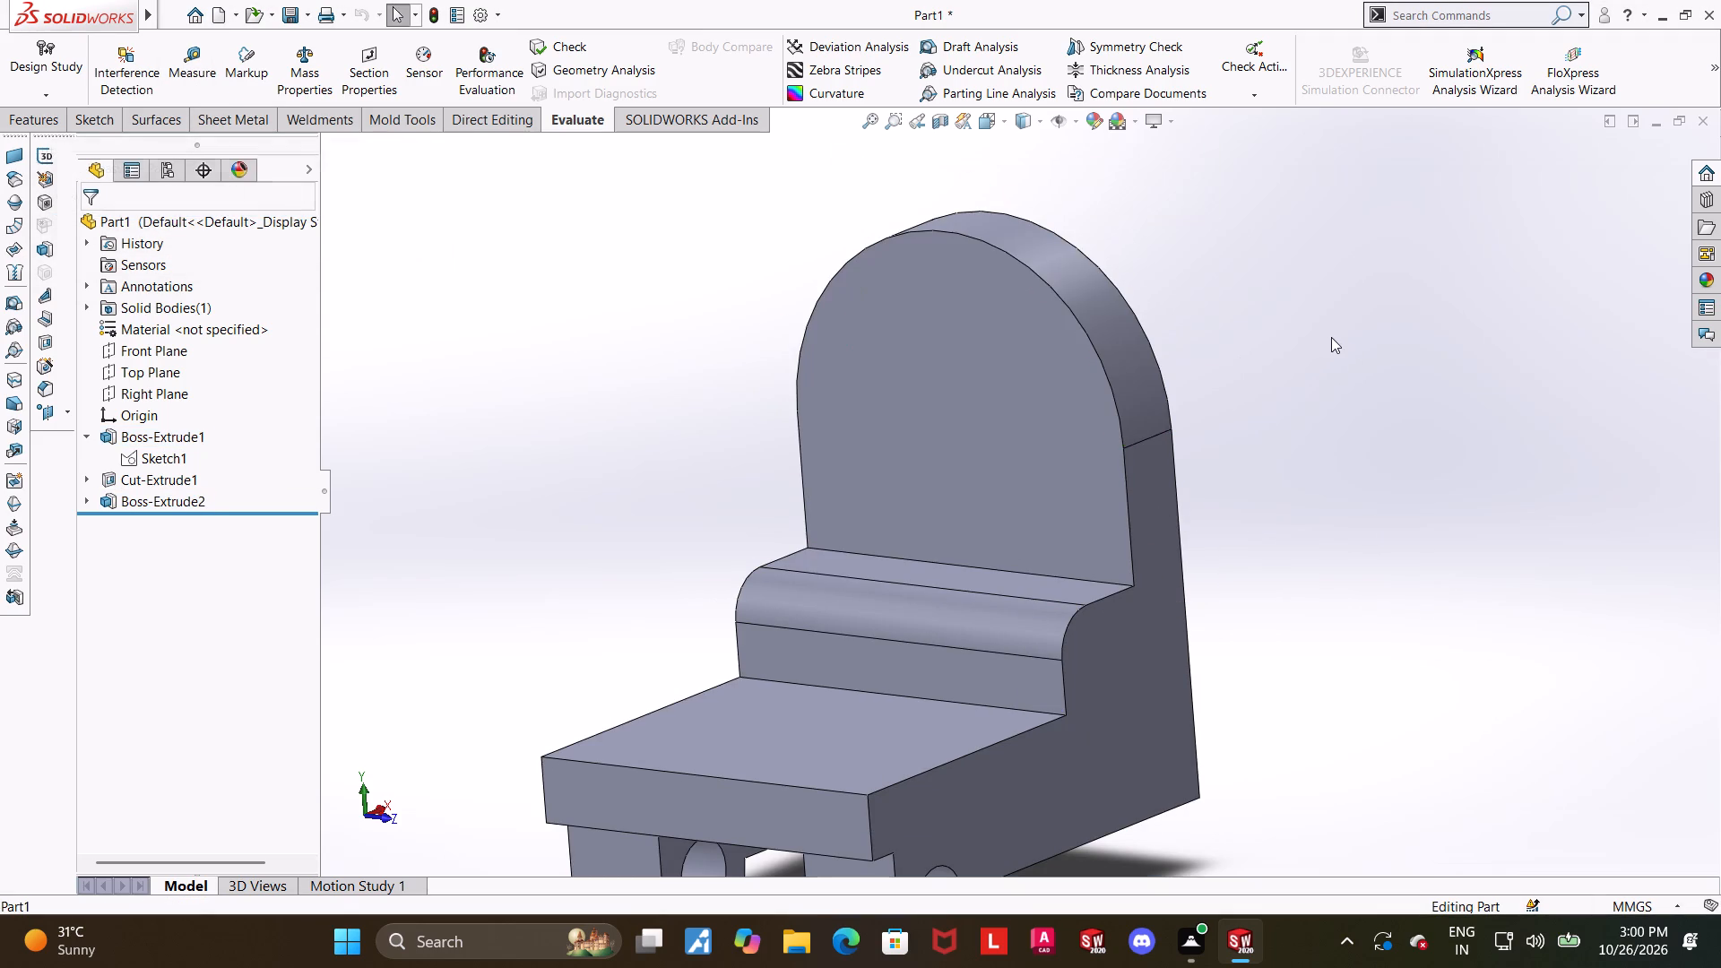
Measure the distance between the base's front face and the vertical step face below the rounded ledge.
middle_drag(1331, 367, 1387, 381)
middle_drag(1353, 378, 1314, 371)
key(Escape)
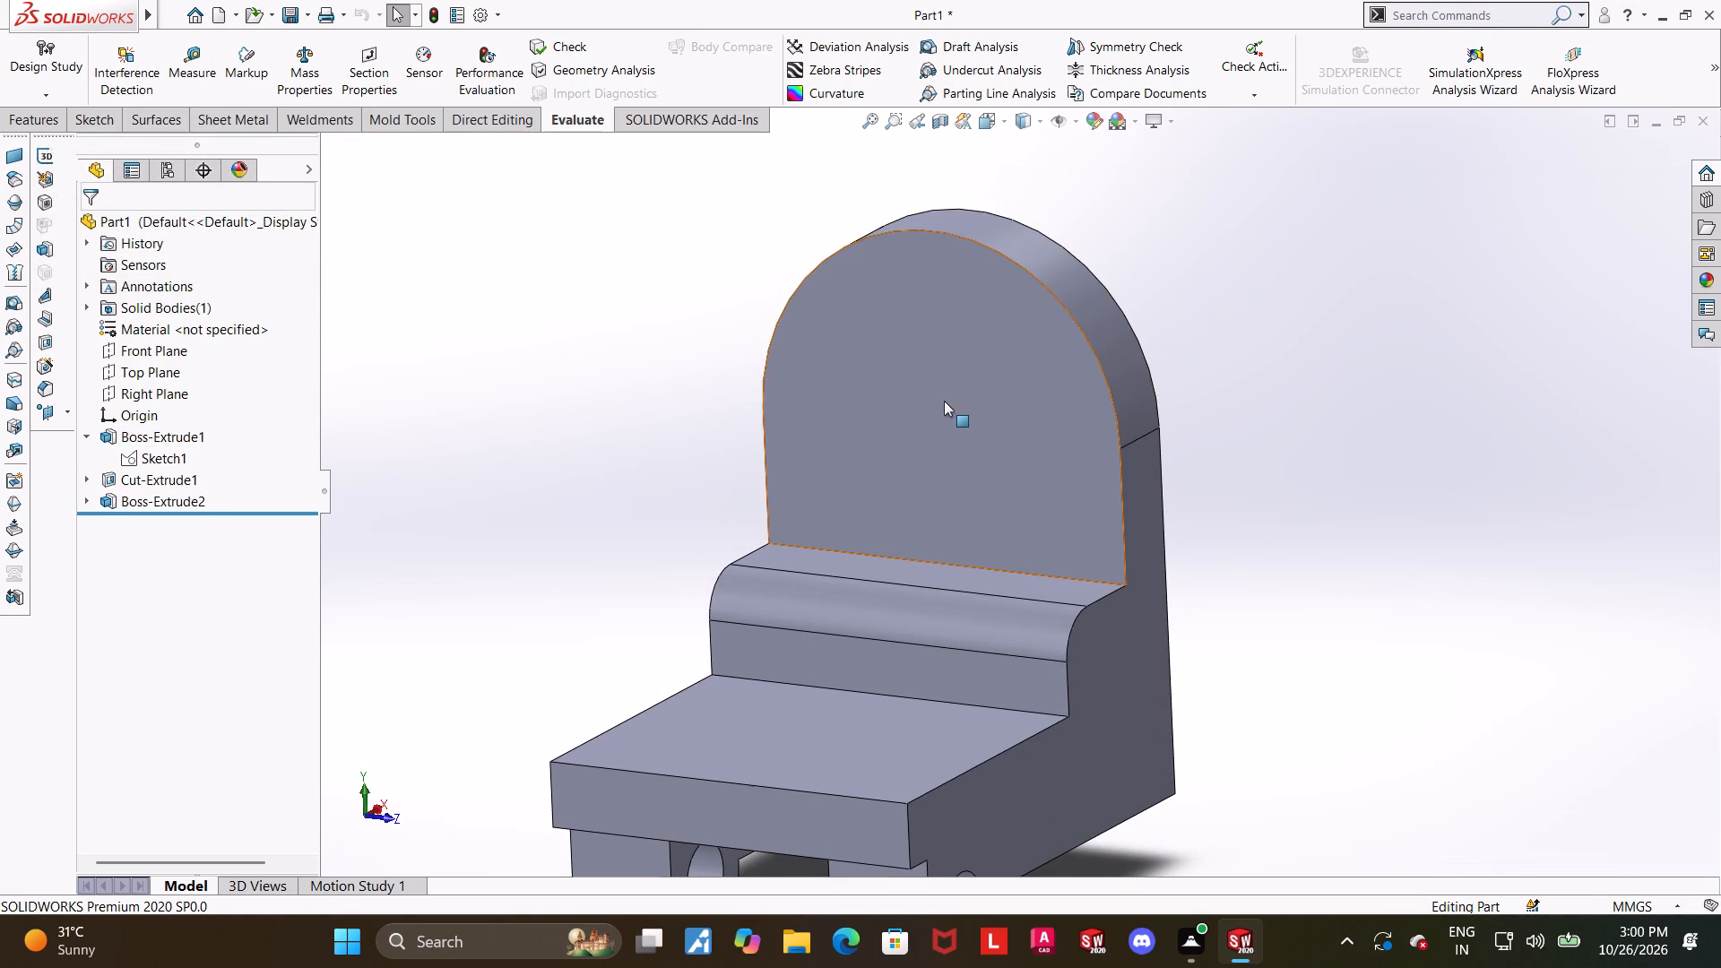
scroll(1055, 515, up, 1)
scroll(1008, 607, up, 1)
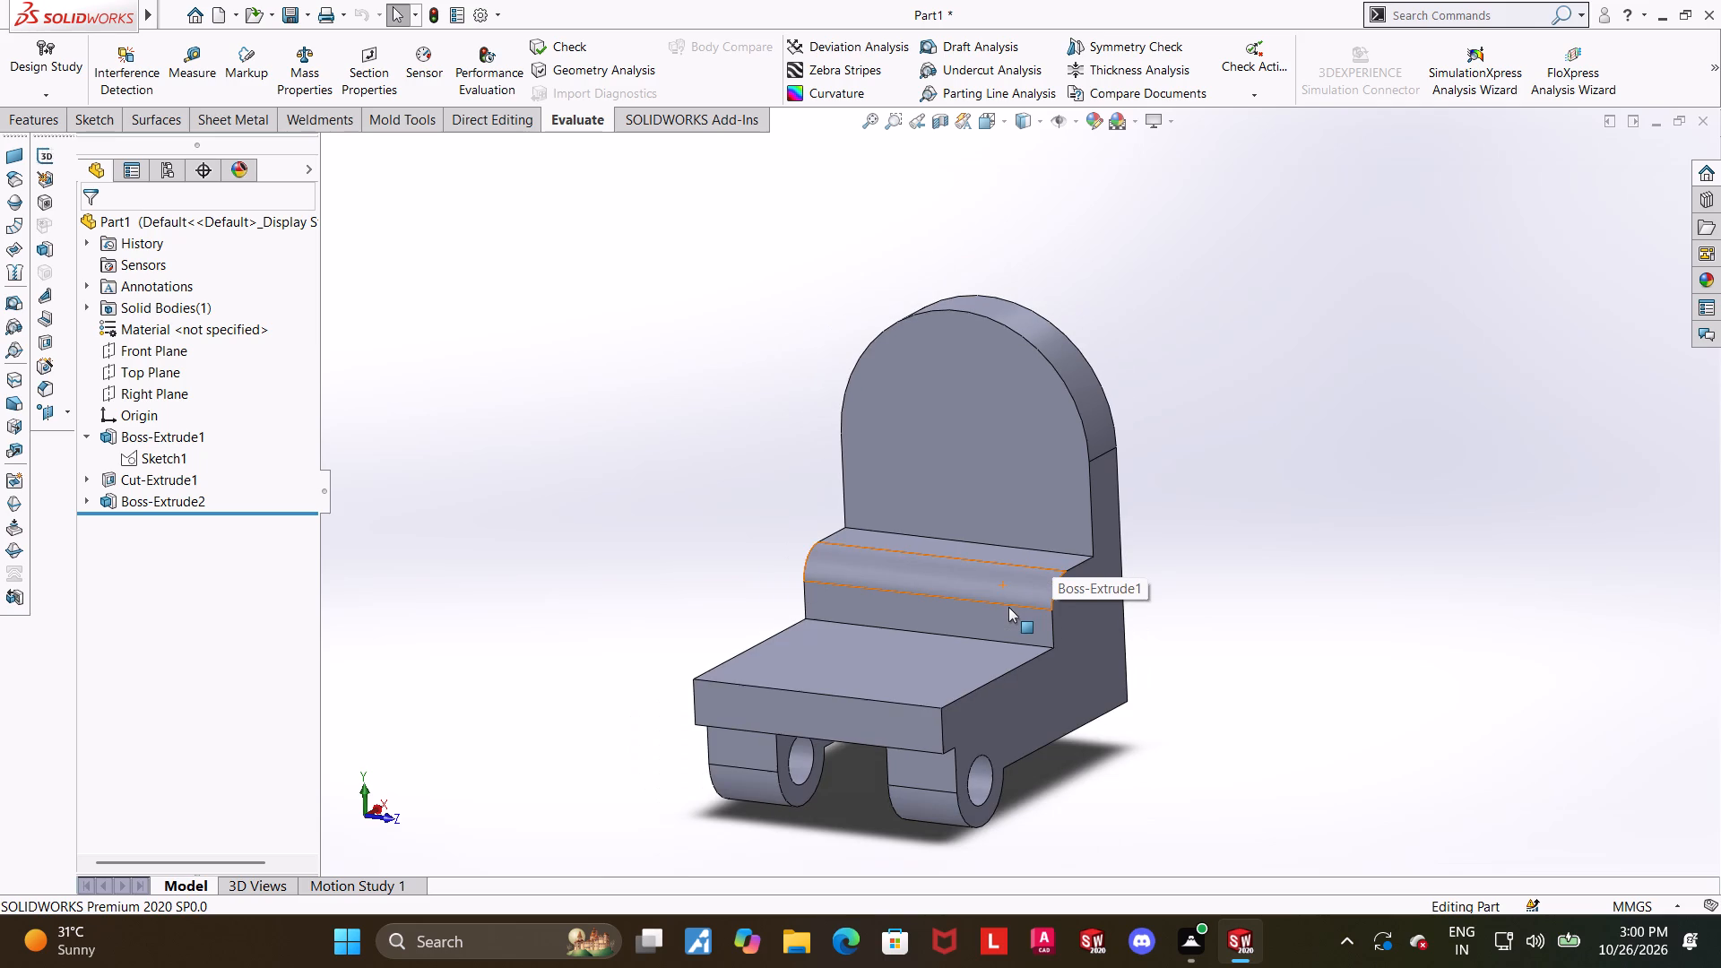
key(Escape)
click(187, 65)
click(794, 719)
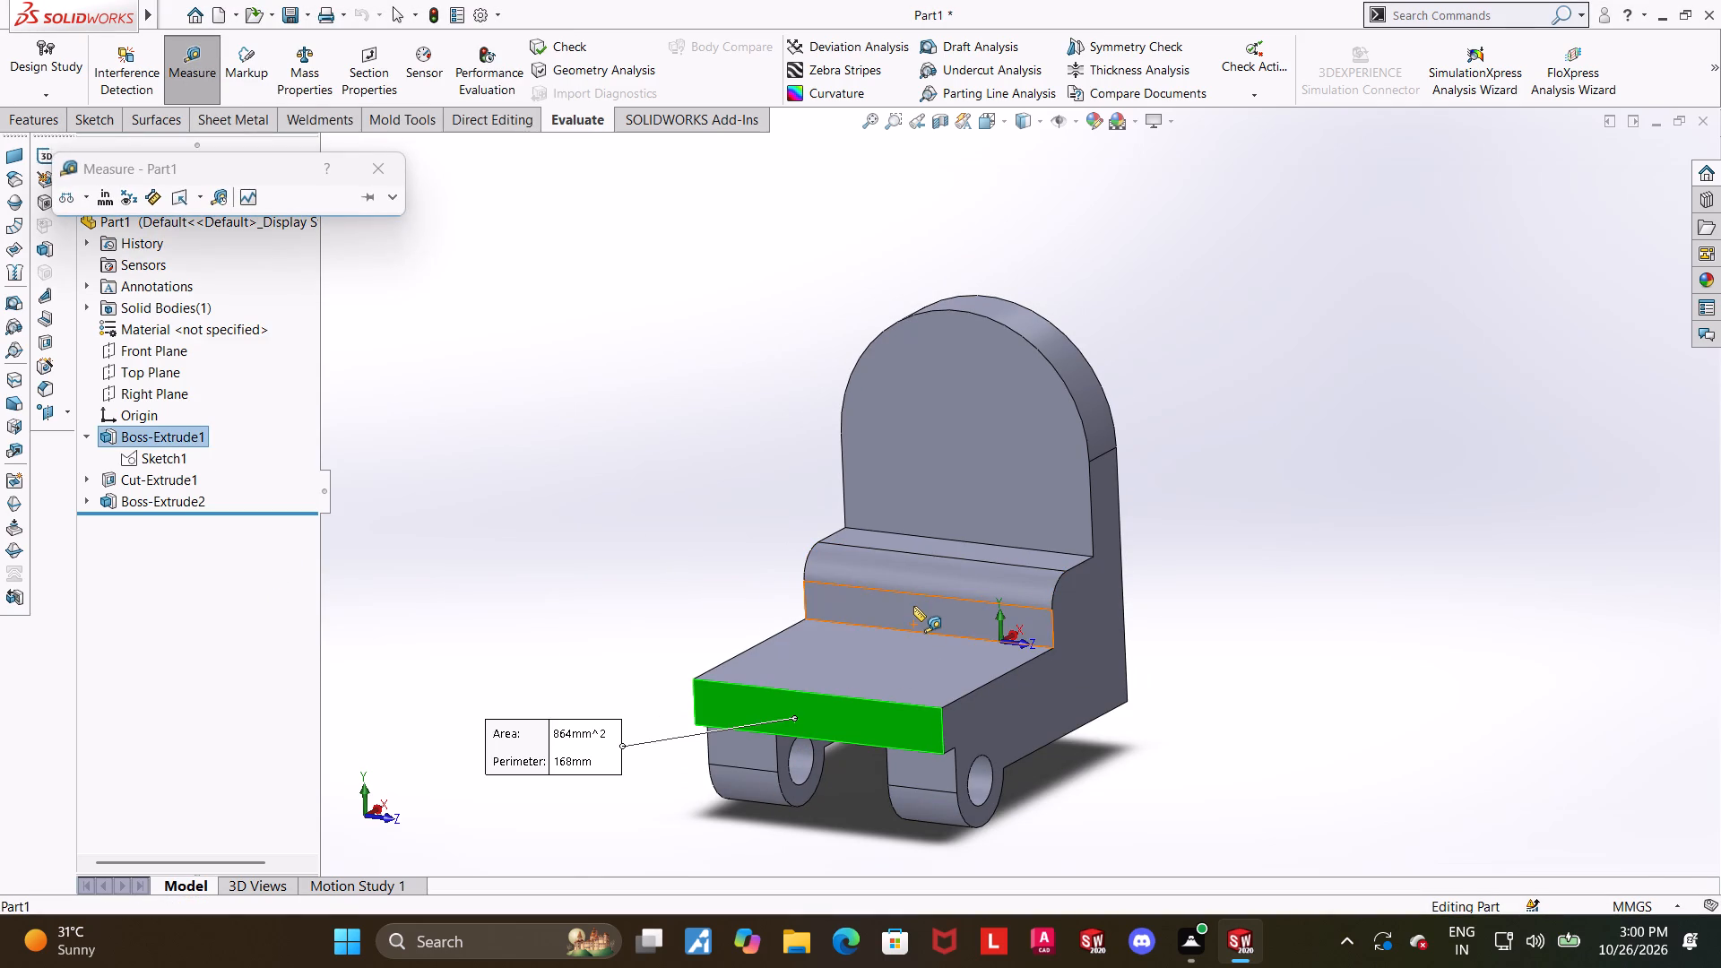
click(913, 606)
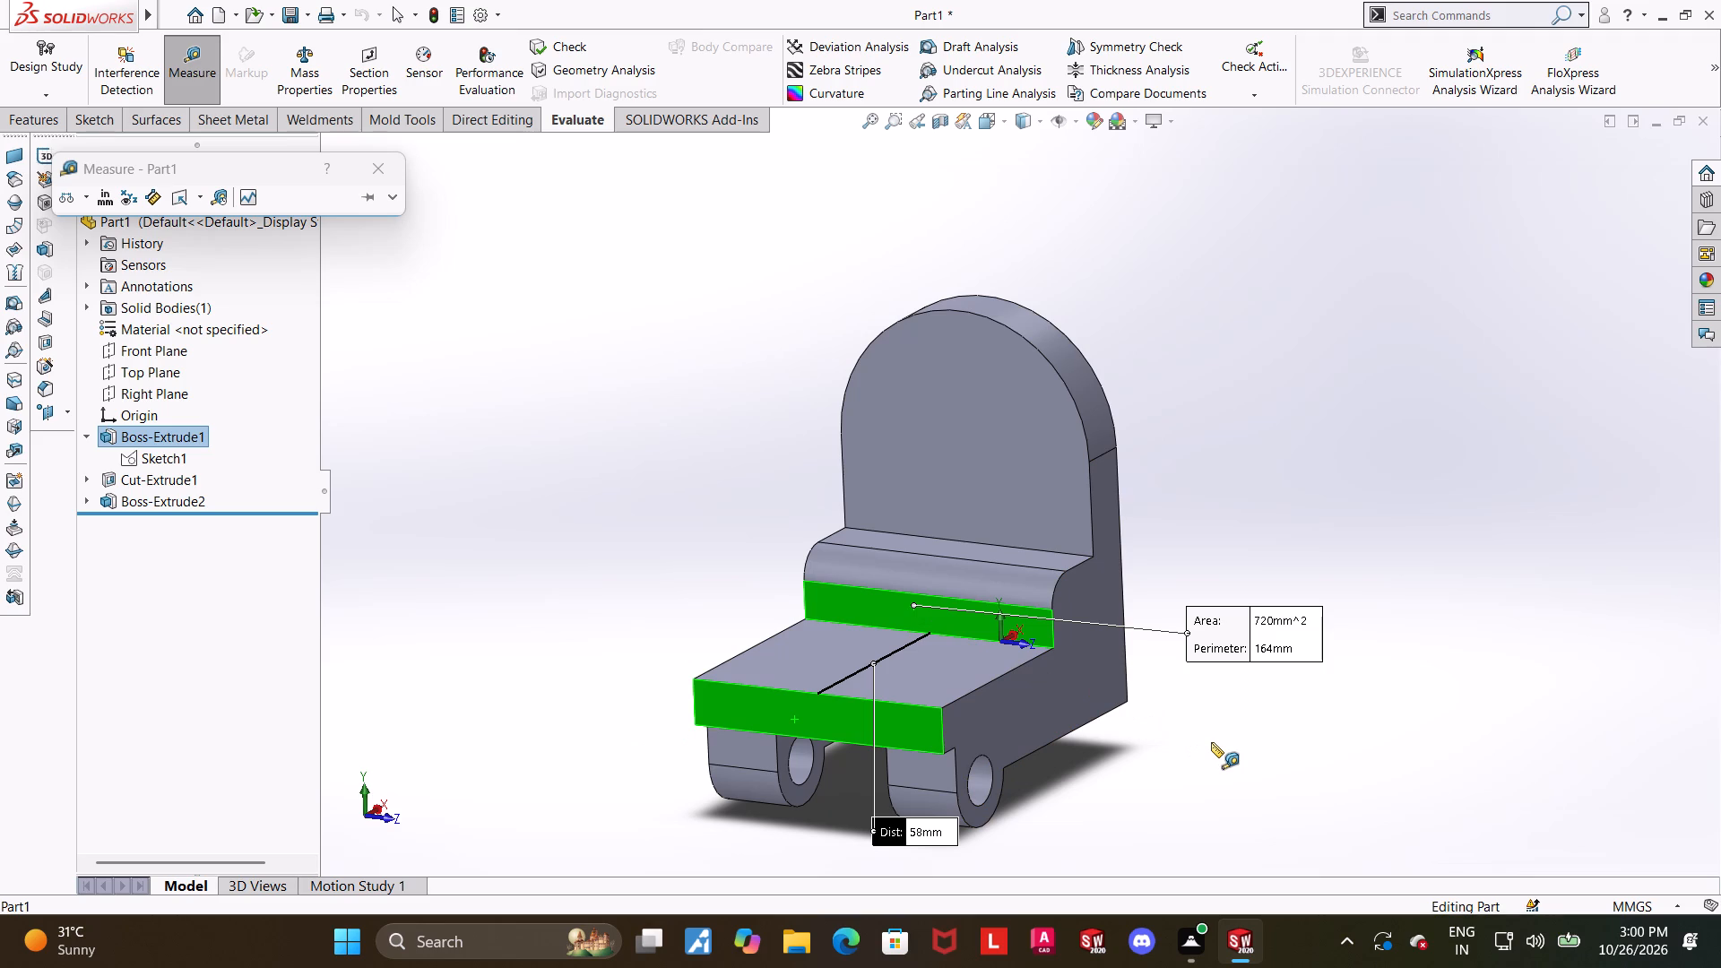
key(Escape)
Measure the radius of a hinge lug's rounded bottom face under the base.
middle_drag(1229, 687, 1194, 656)
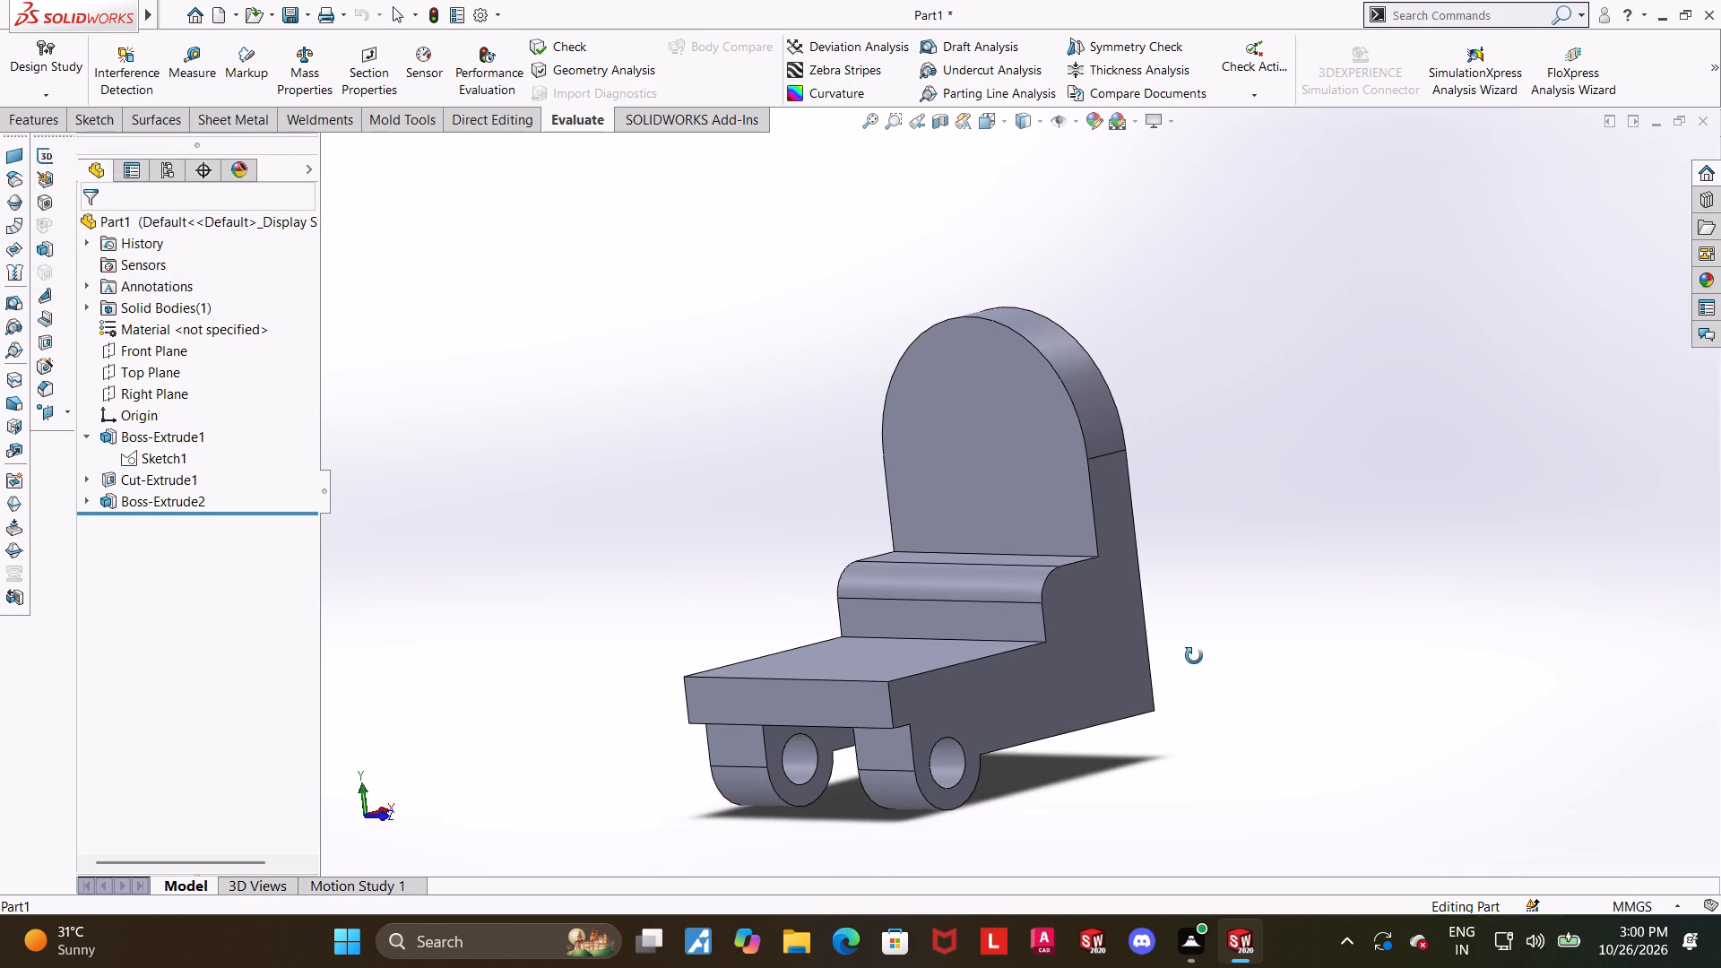
middle_drag(1194, 656, 1189, 656)
scroll(1038, 794, down, 1)
middle_drag(1013, 817, 998, 754)
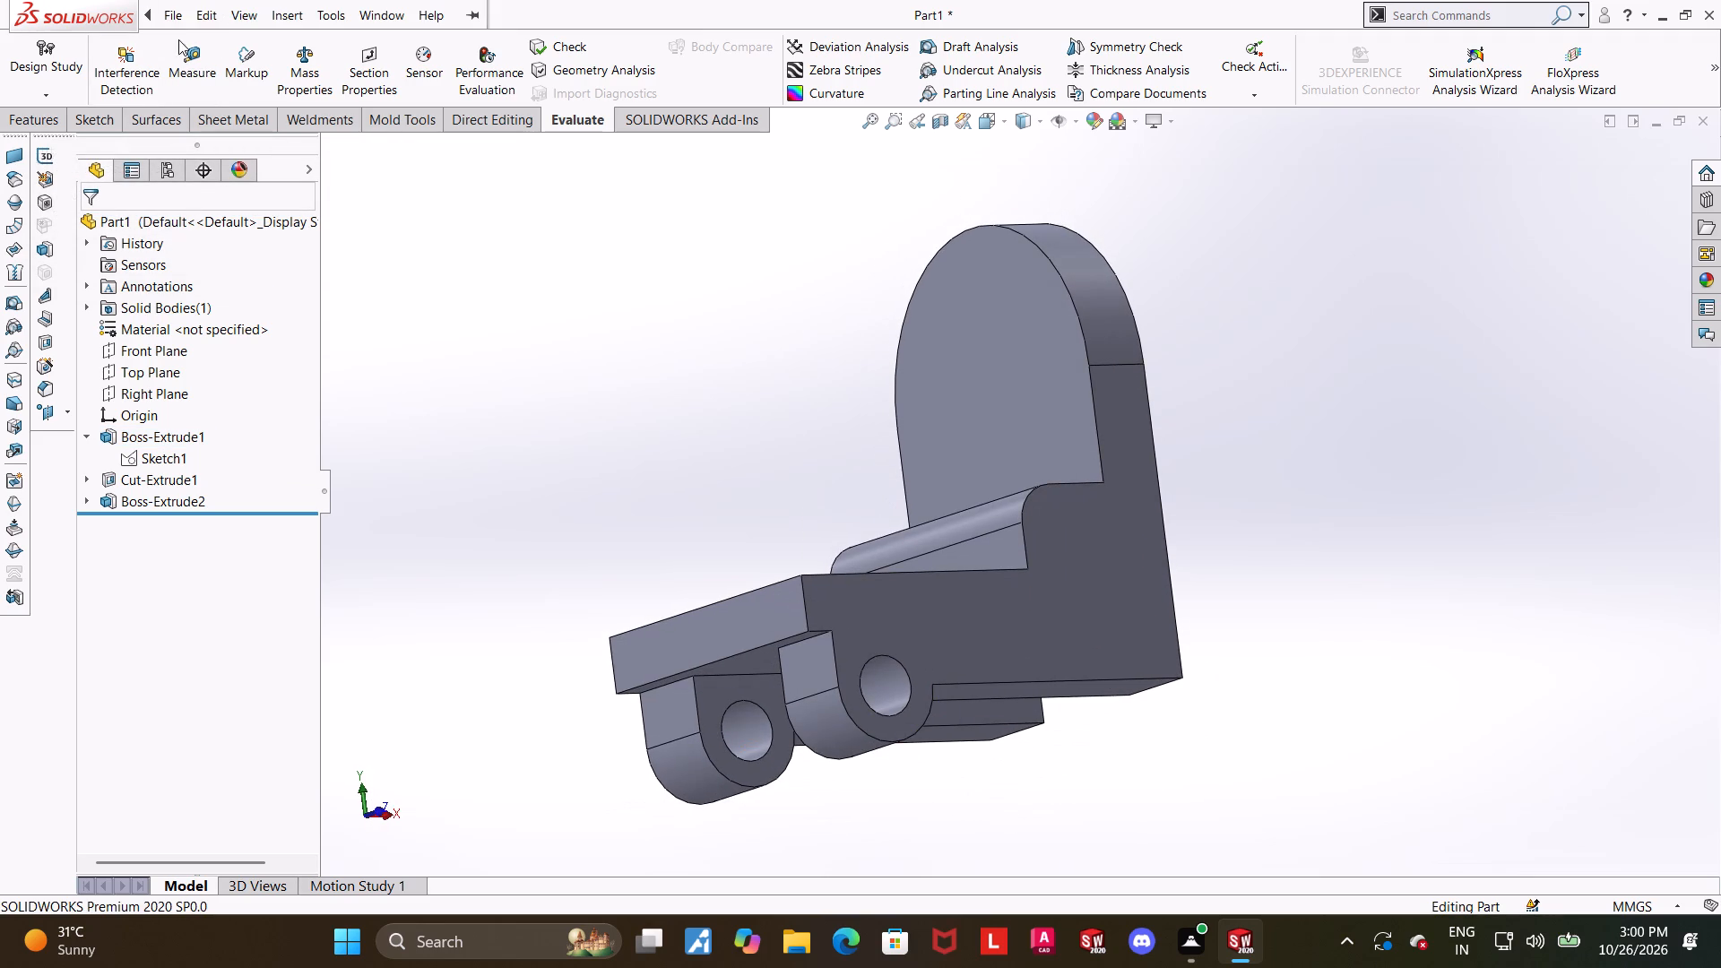
click(203, 56)
scroll(905, 537, down, 1)
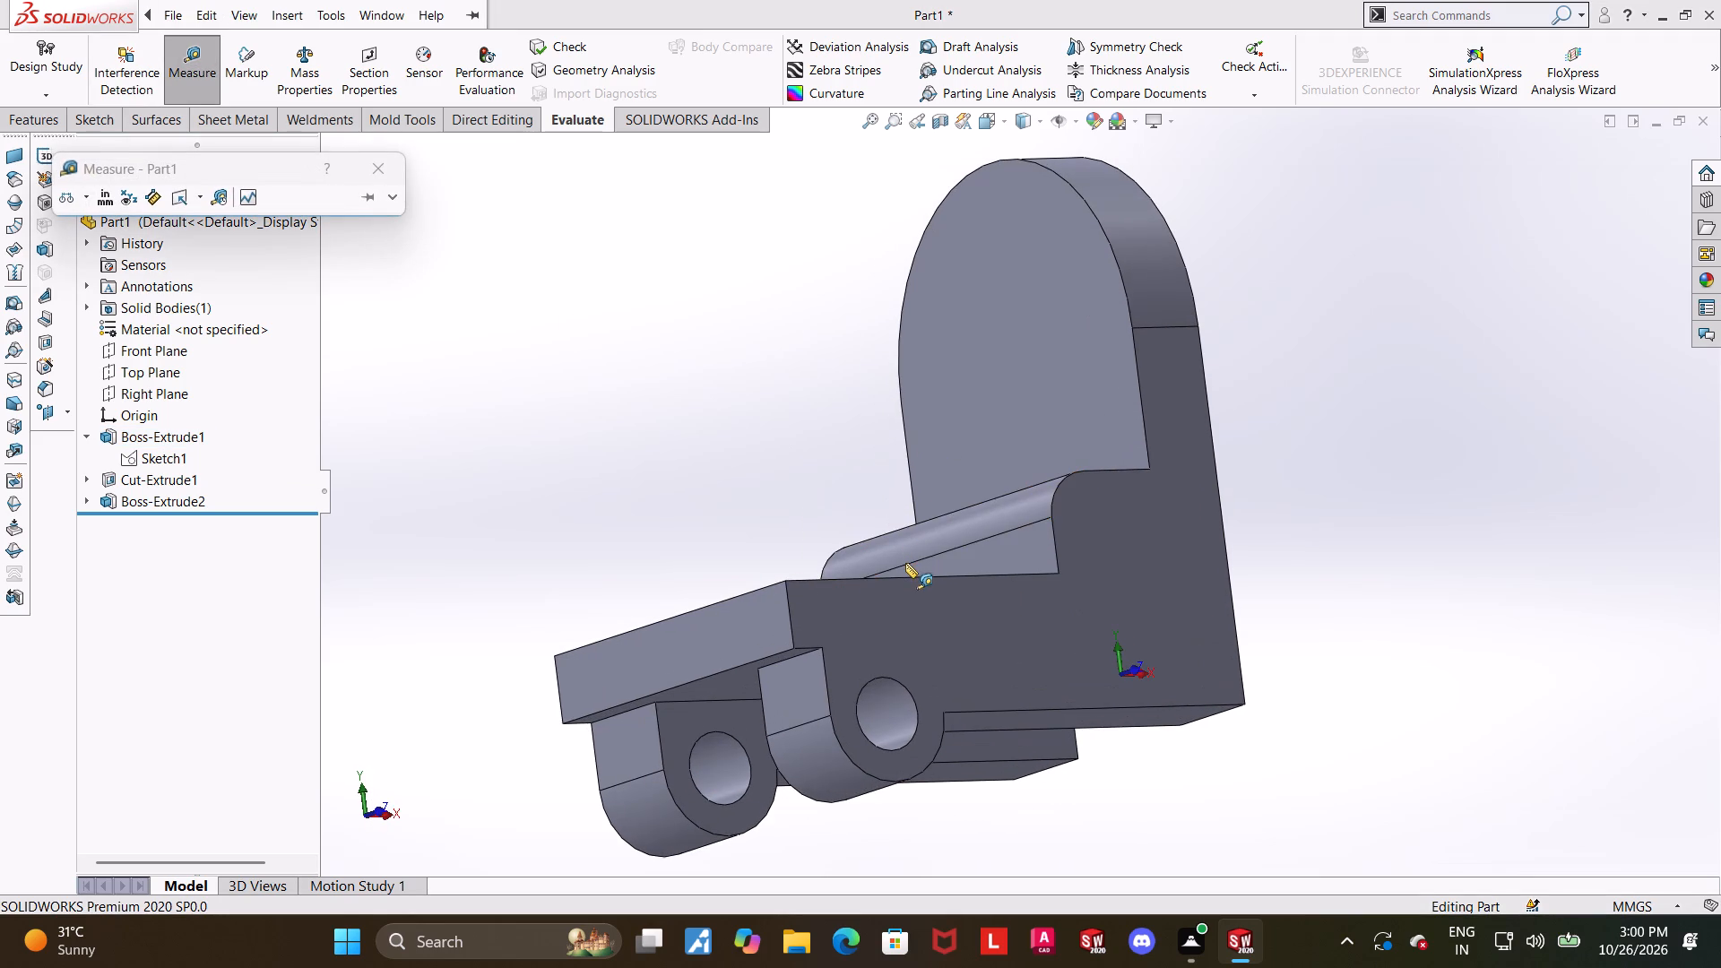
click(812, 780)
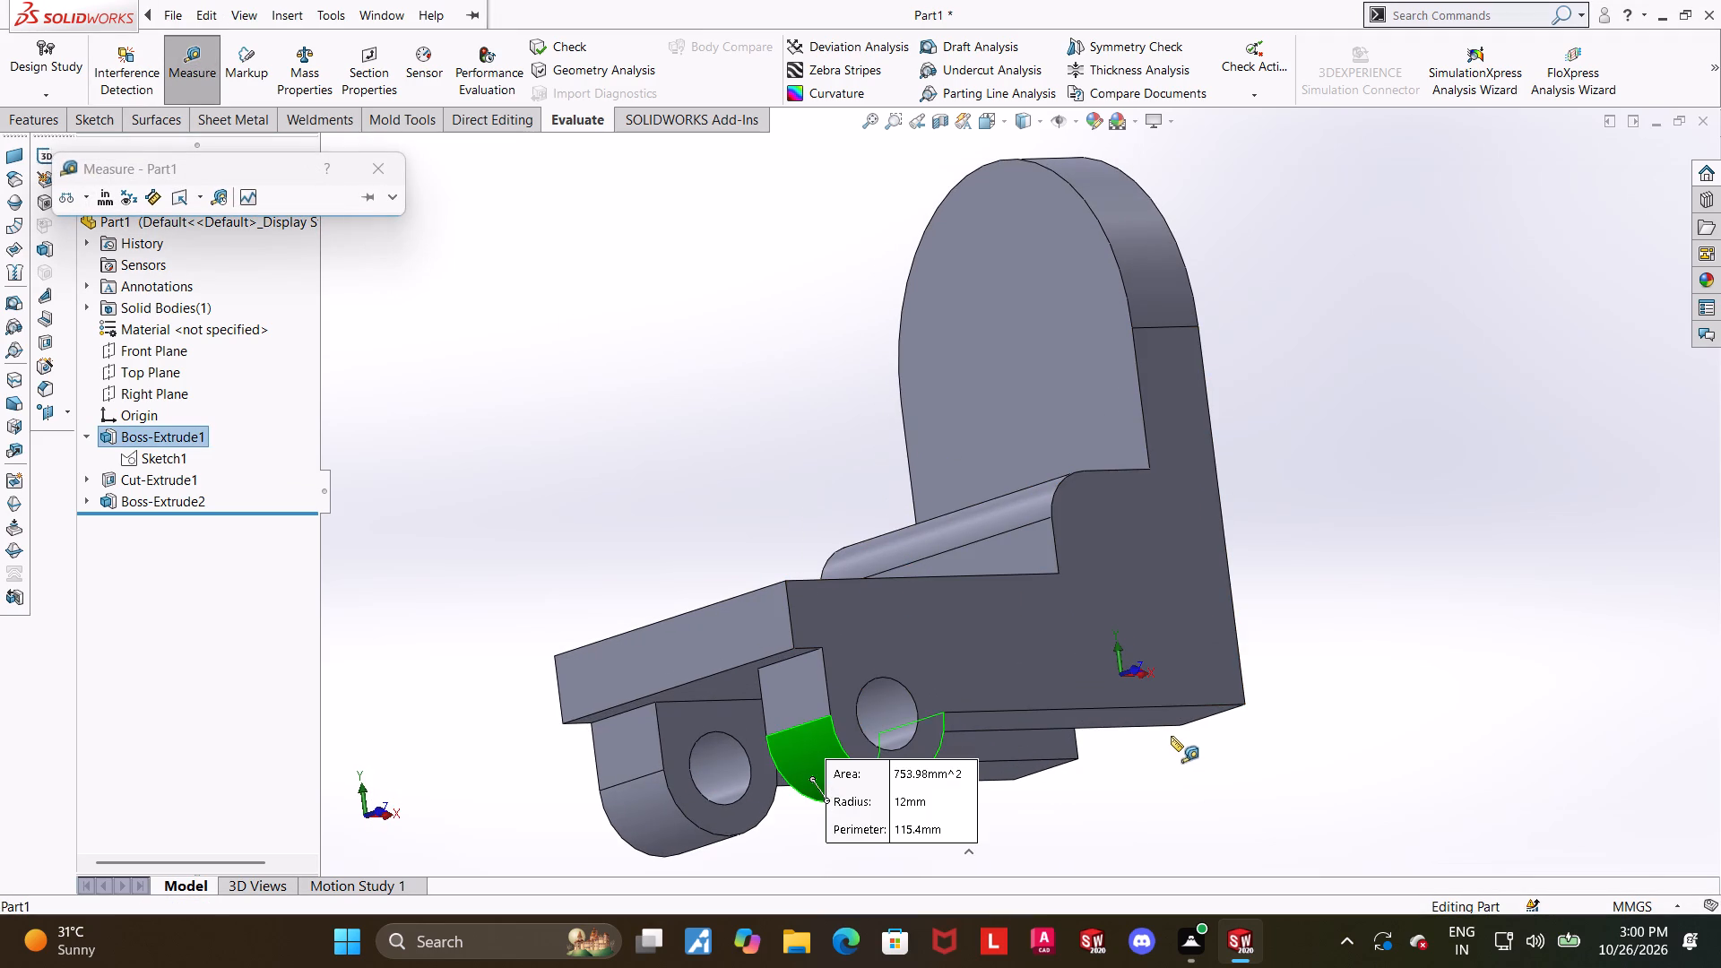
key(Escape)
Measure the diameter of the hole through the lug.
scroll(1171, 736, up, 2)
middle_drag(1056, 712, 1018, 748)
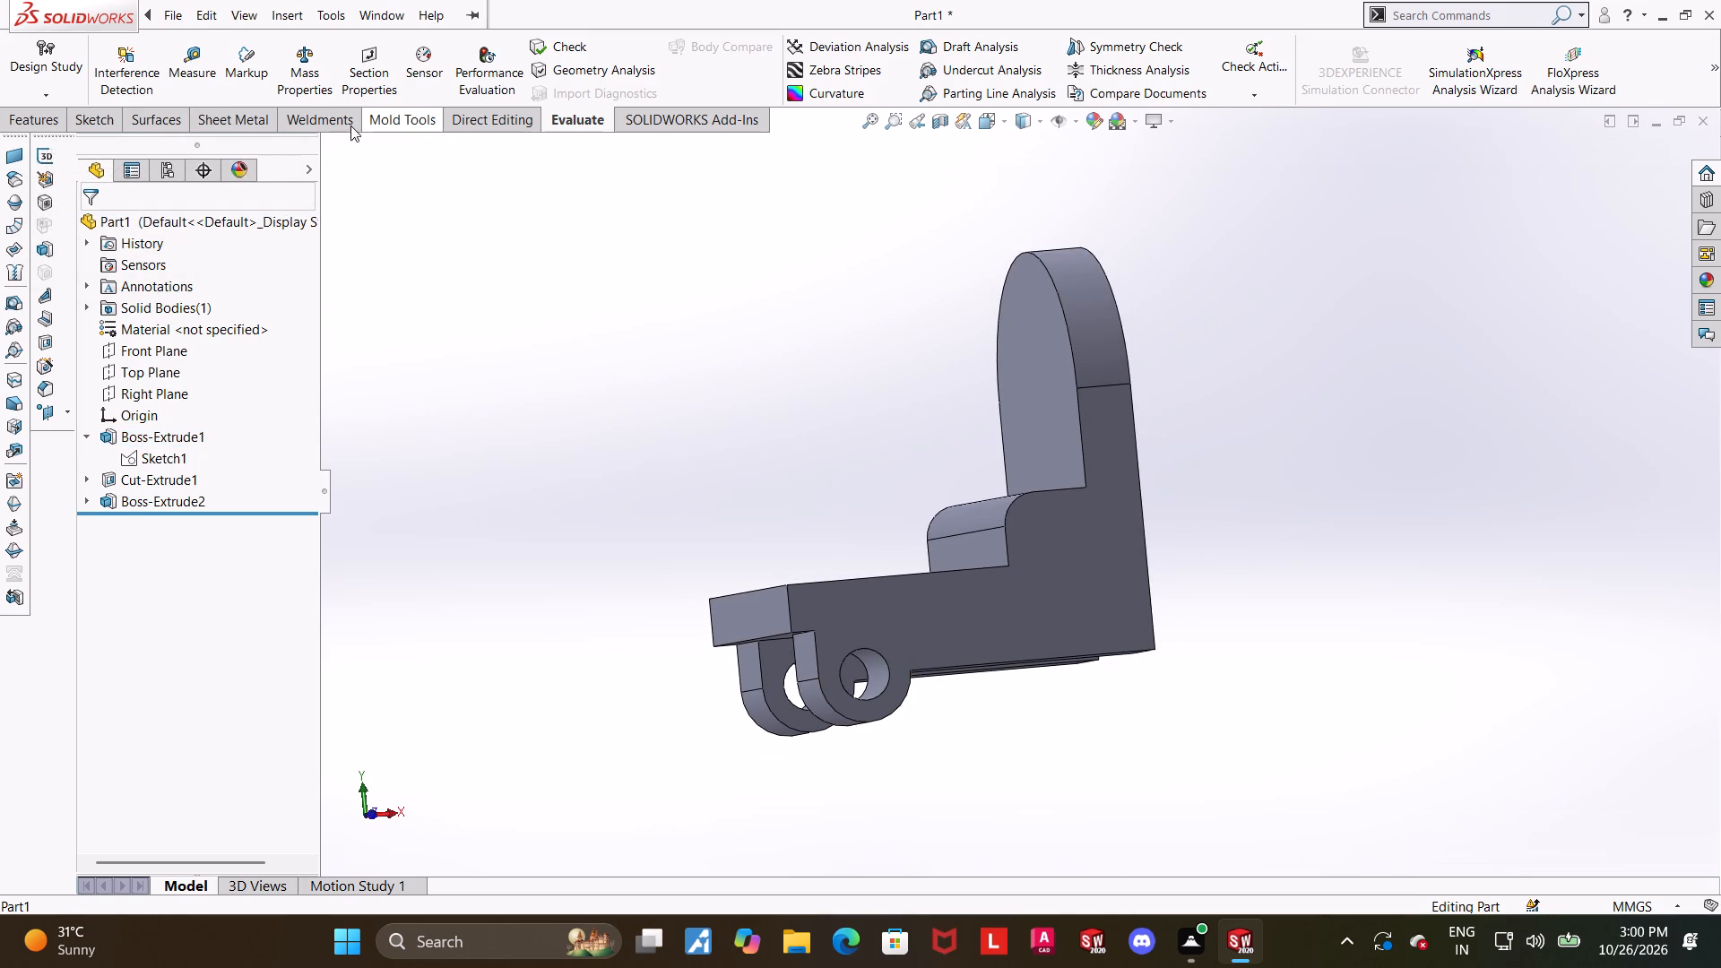
click(191, 84)
scroll(741, 495, down, 4)
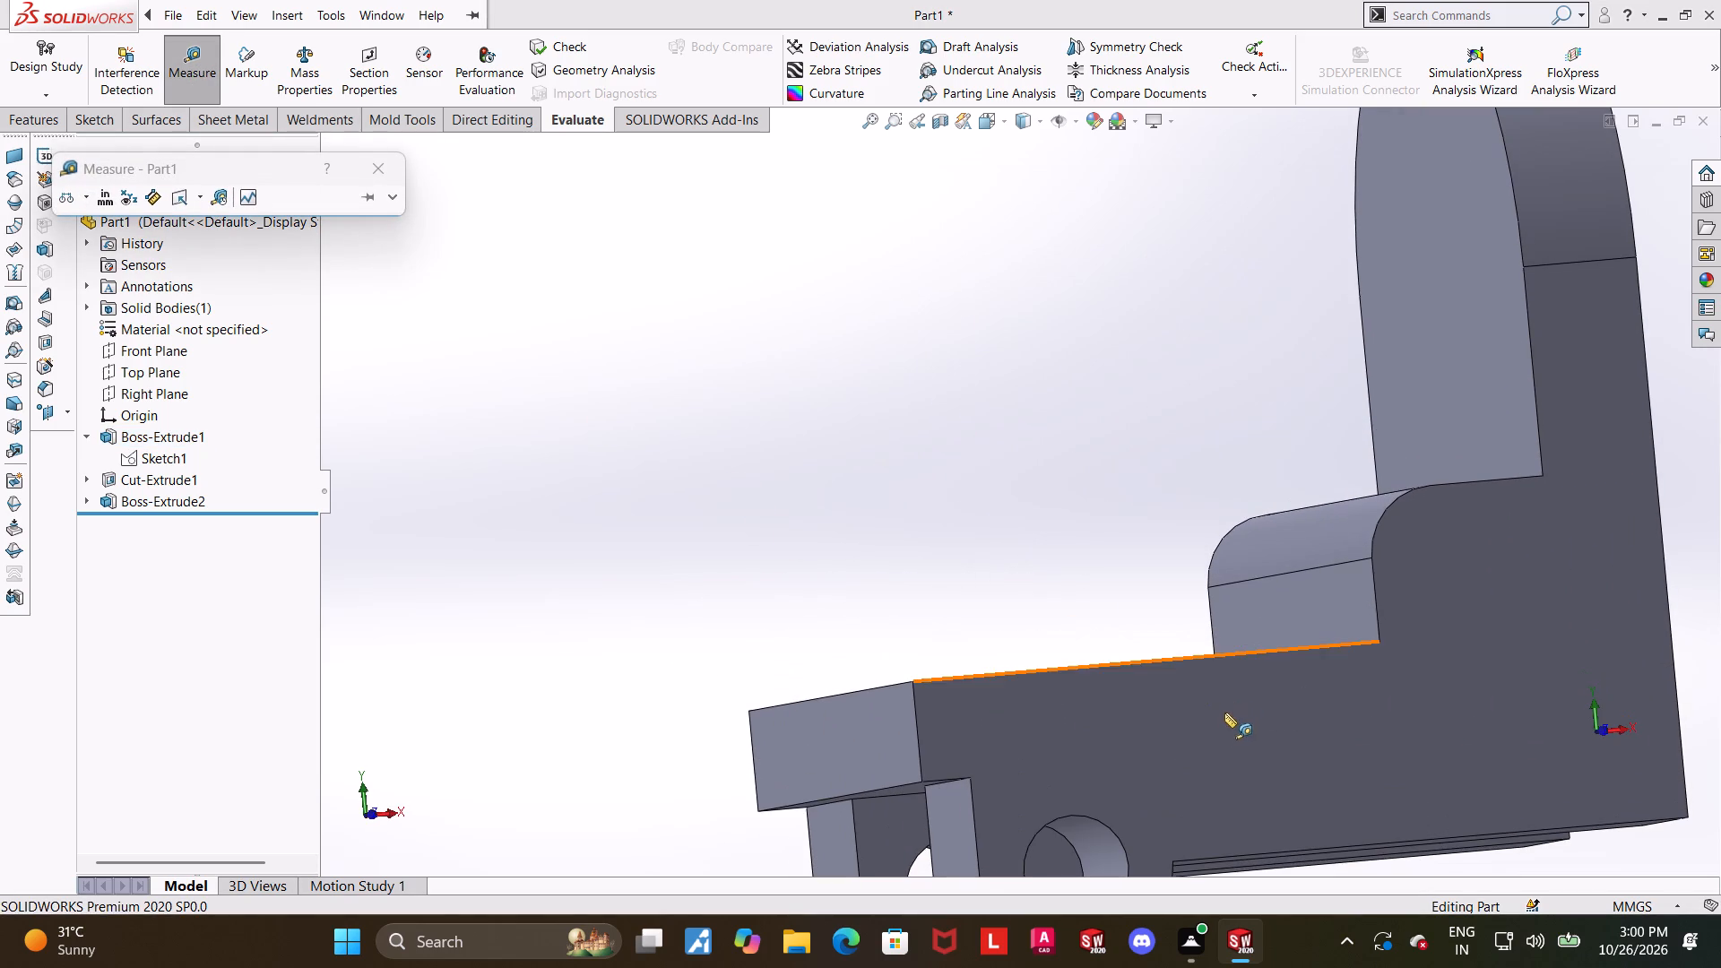
click(1085, 849)
scroll(1334, 728, up, 3)
key(Escape)
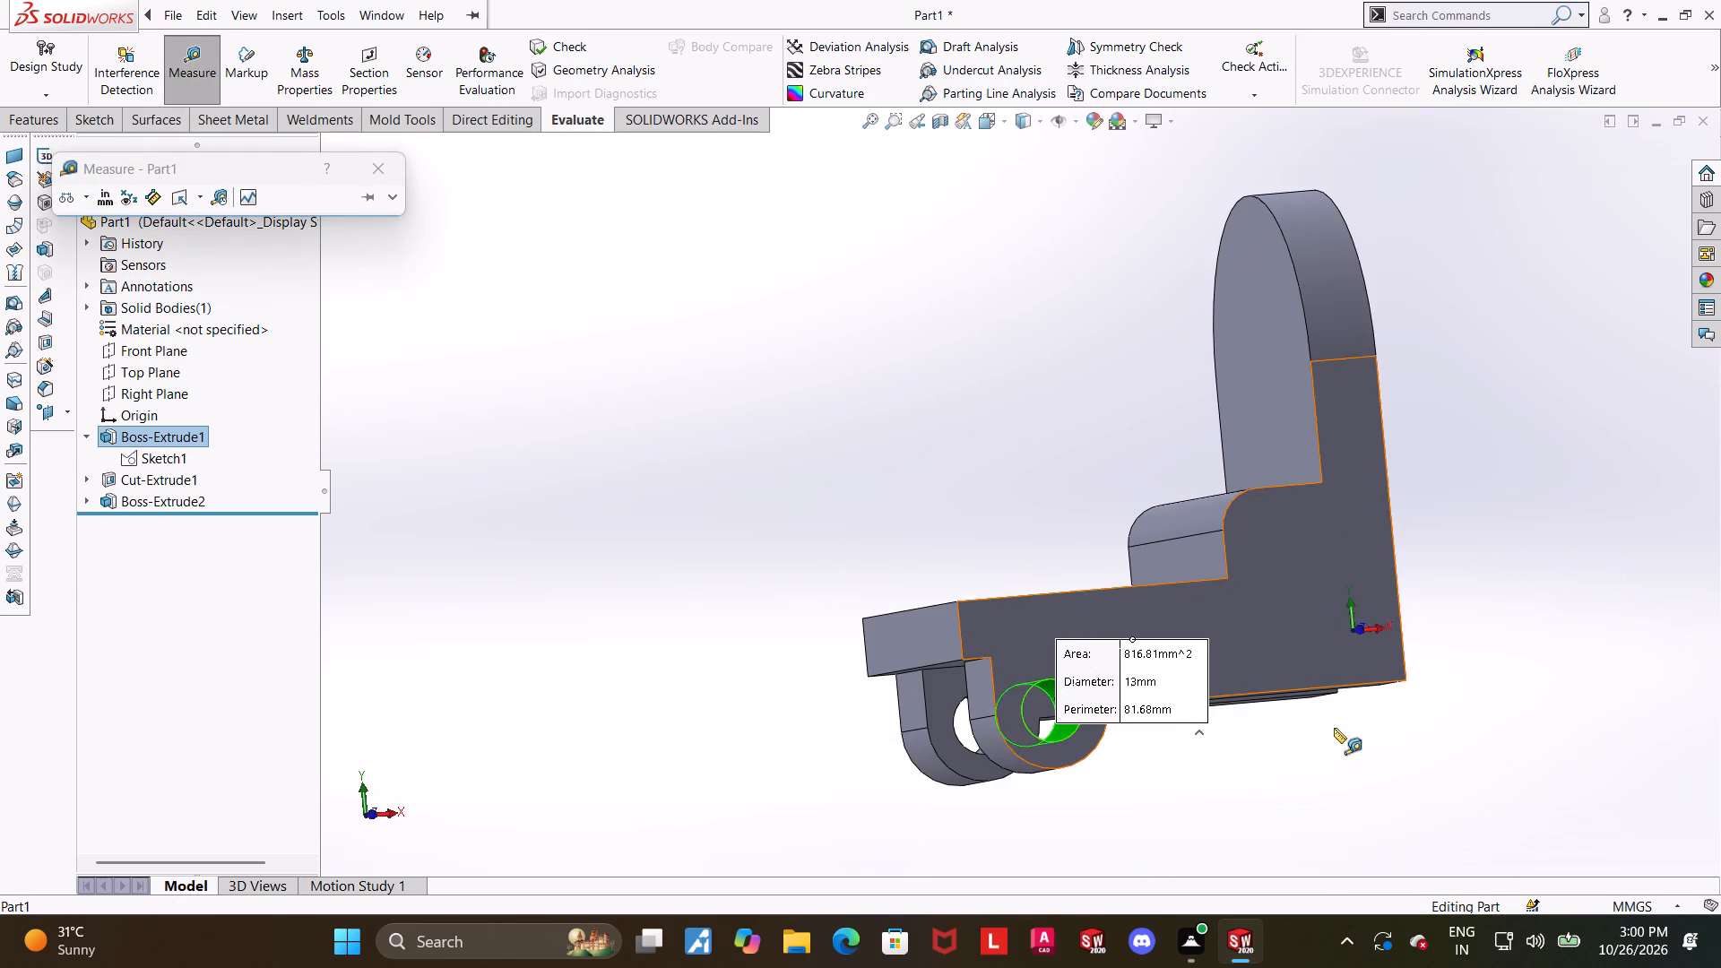
Measure the gap between the facing inner sides of the two lugs.
middle_drag(1258, 655, 1319, 707)
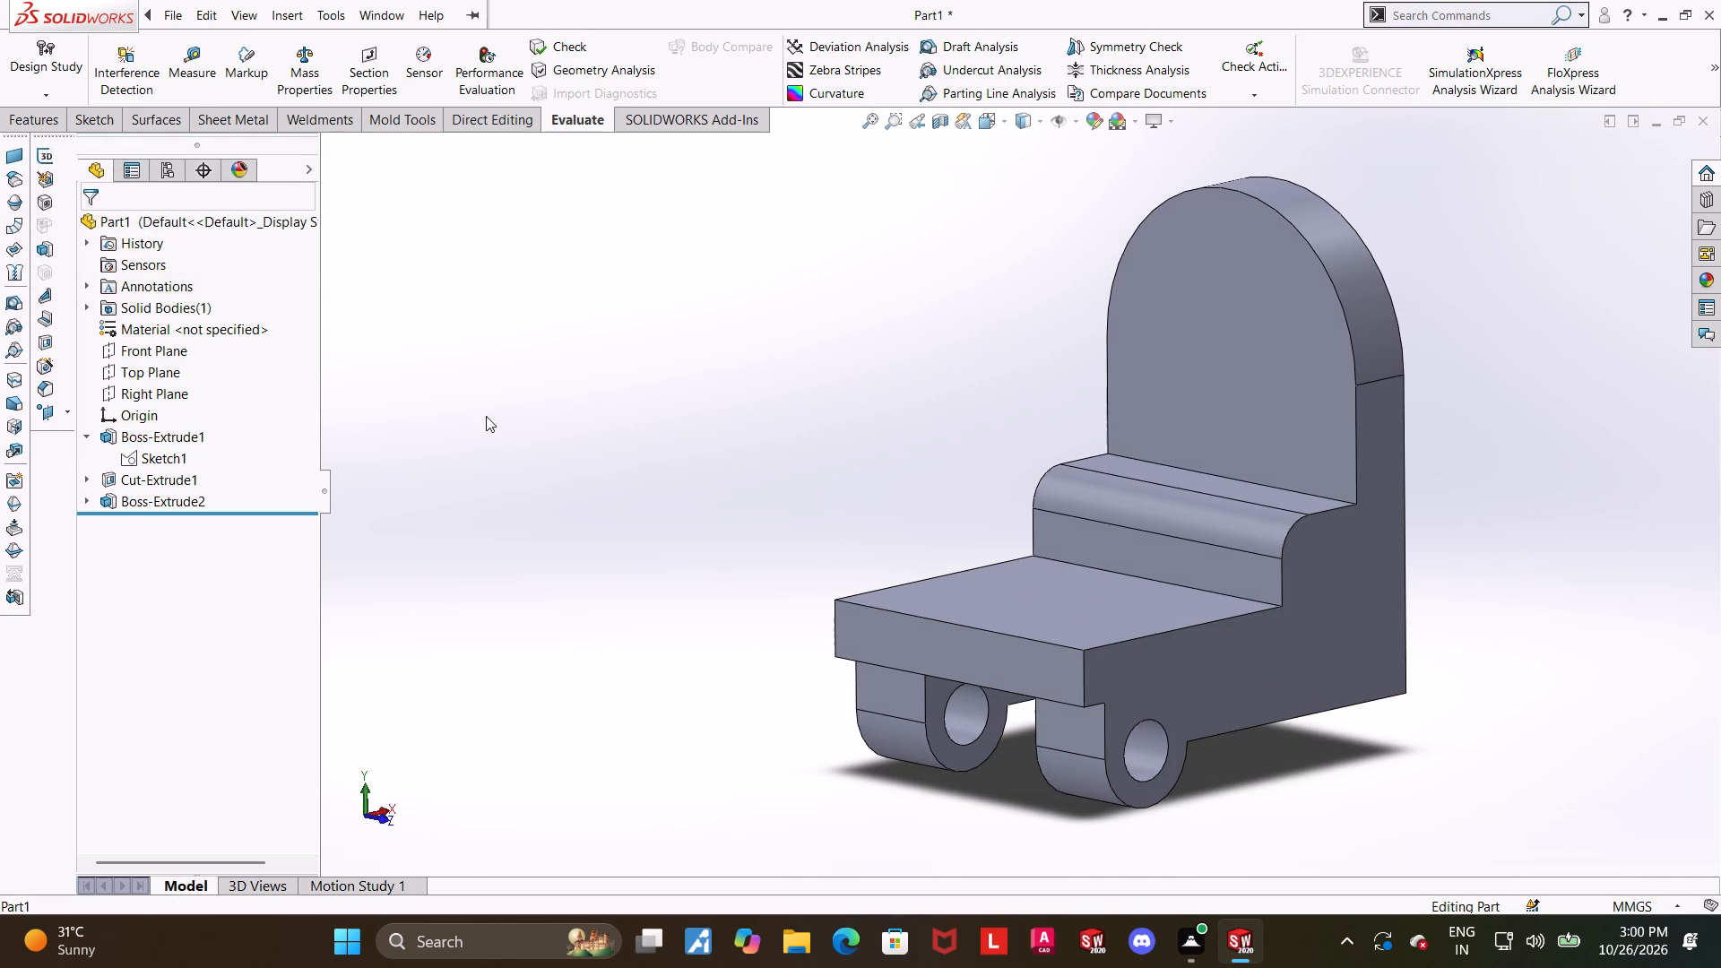
click(181, 74)
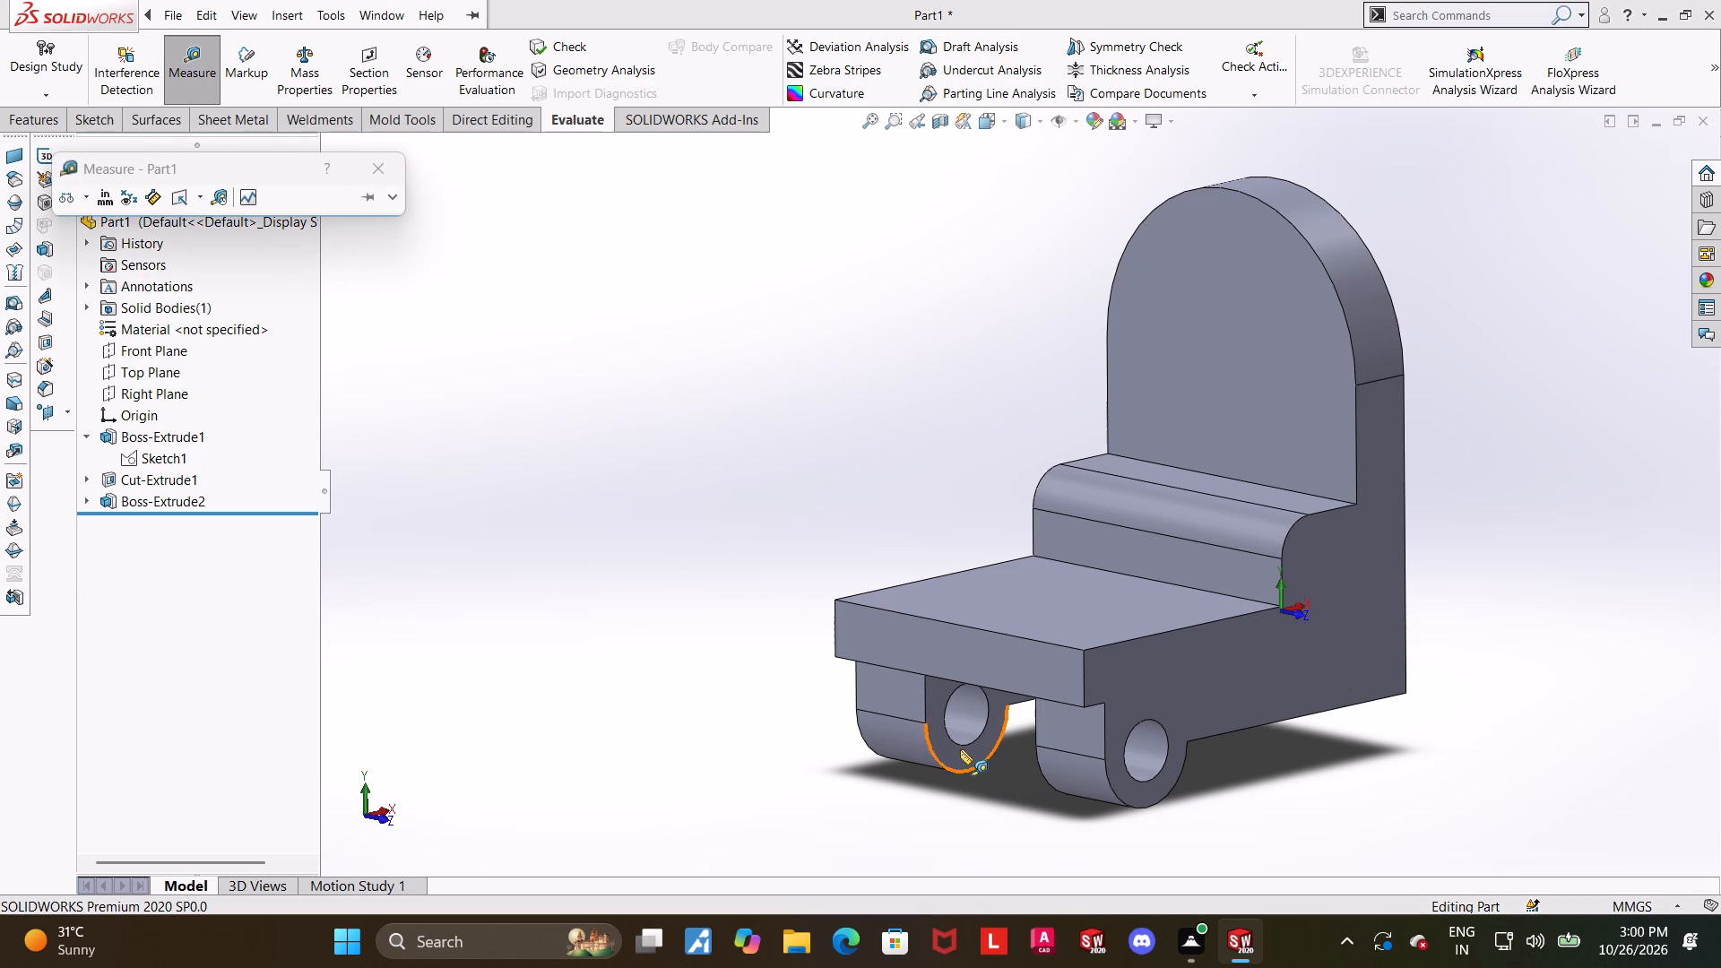
click(960, 749)
middle_drag(1063, 723, 1224, 760)
click(1217, 739)
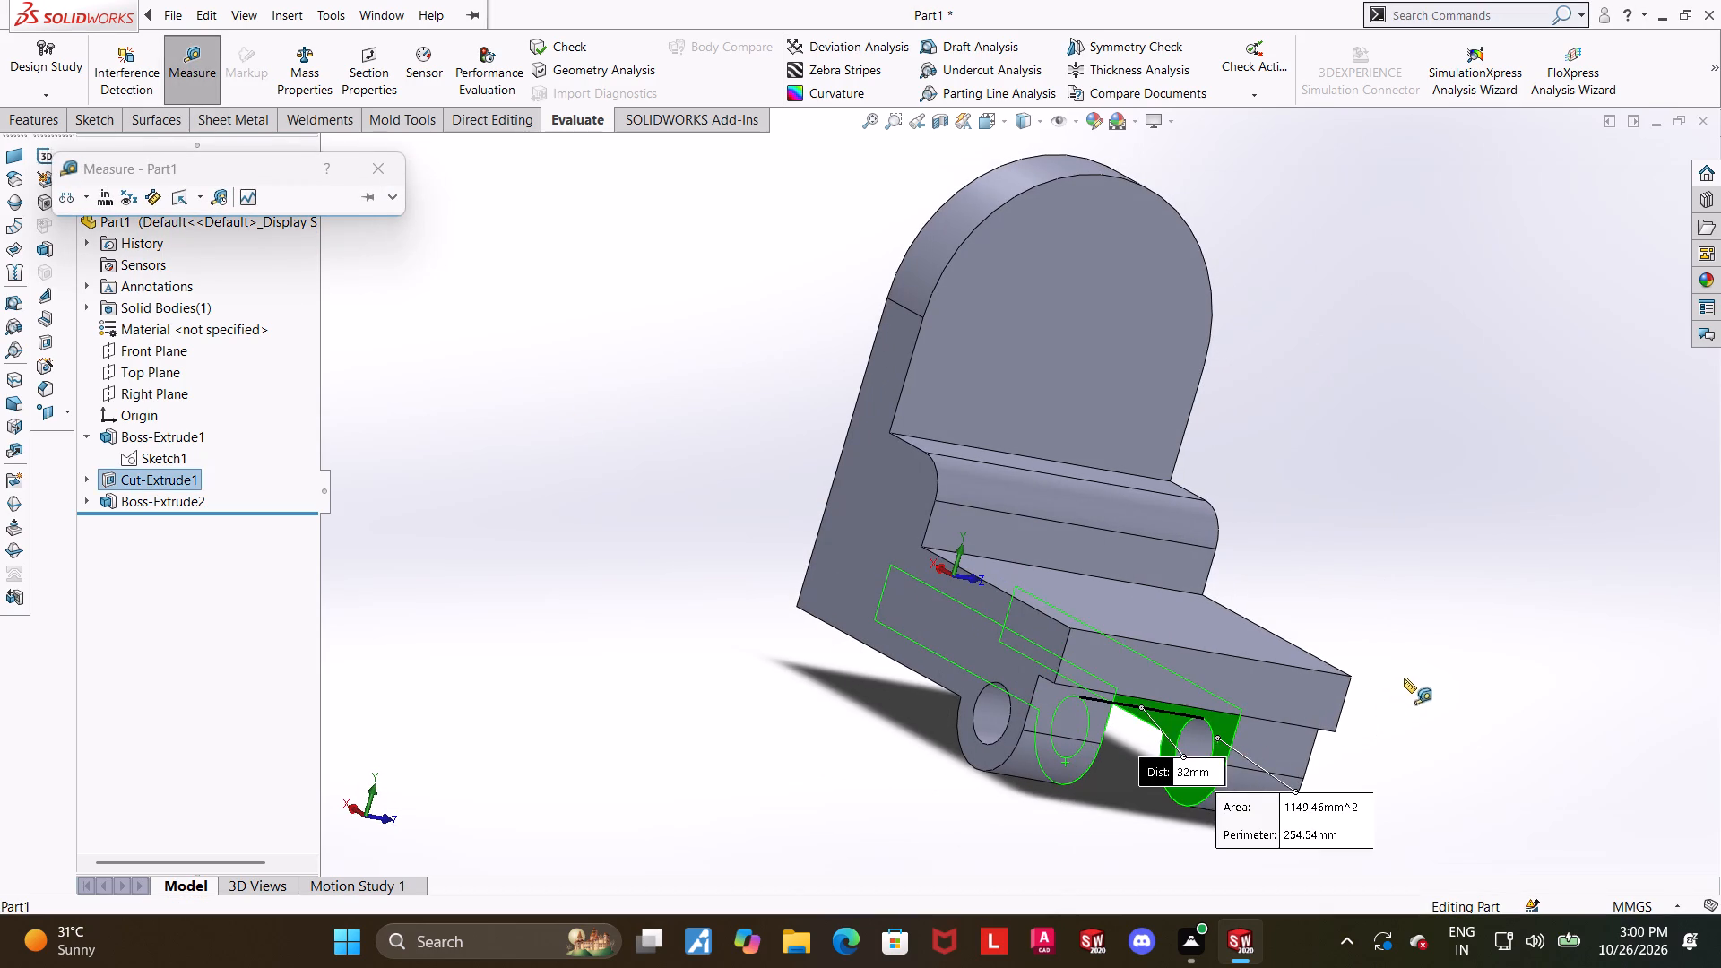
key(Escape)
Measure the thickness of one lug between its inner side face and the body's outer side face.
middle_drag(1400, 676, 1181, 612)
click(203, 61)
click(1023, 693)
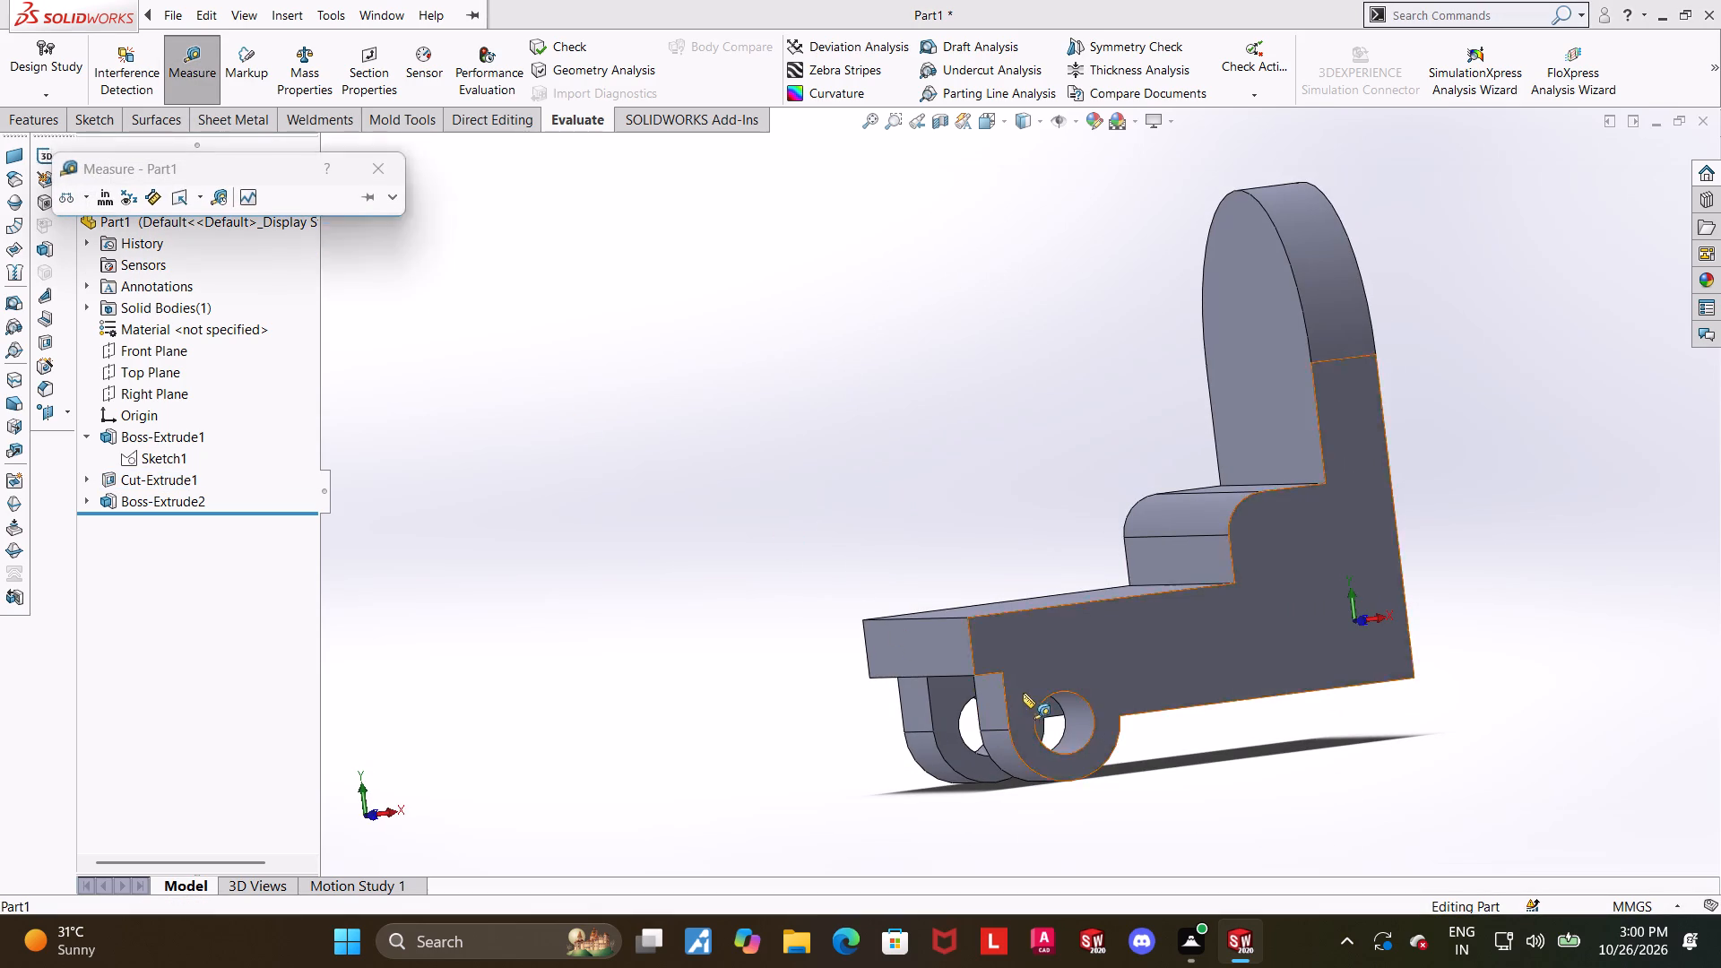
middle_drag(1089, 656, 1302, 708)
click(1238, 749)
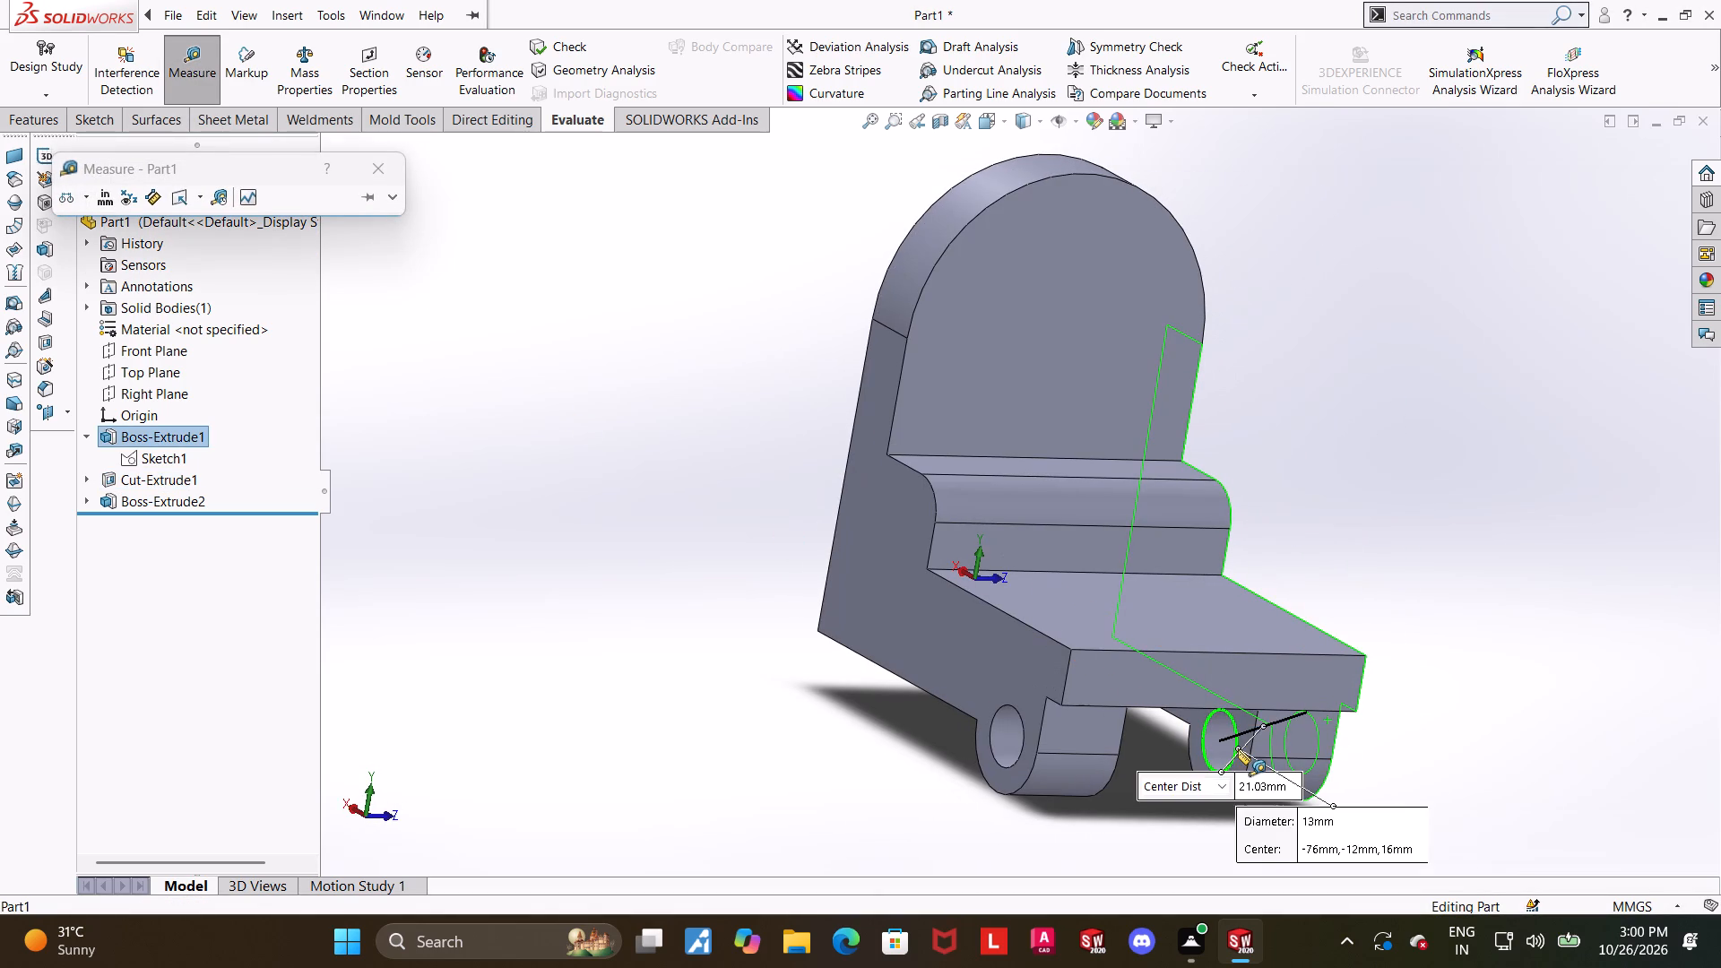
key(Escape)
click(173, 65)
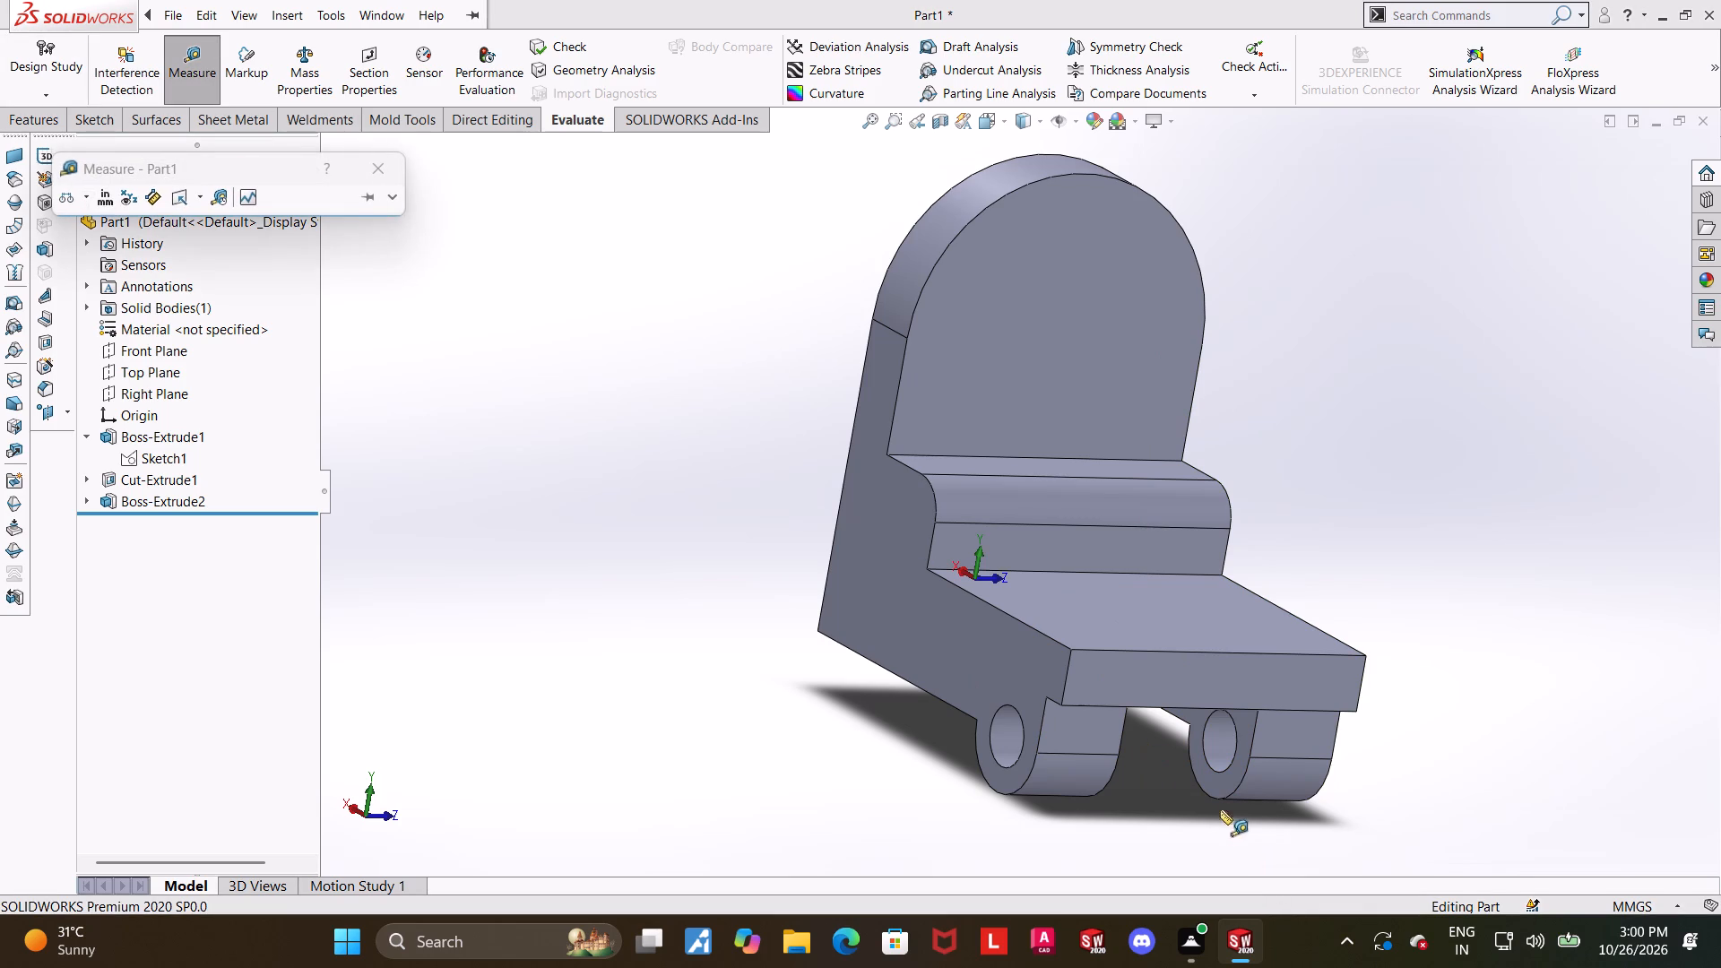
click(1225, 782)
middle_drag(1335, 703, 1121, 676)
click(1147, 658)
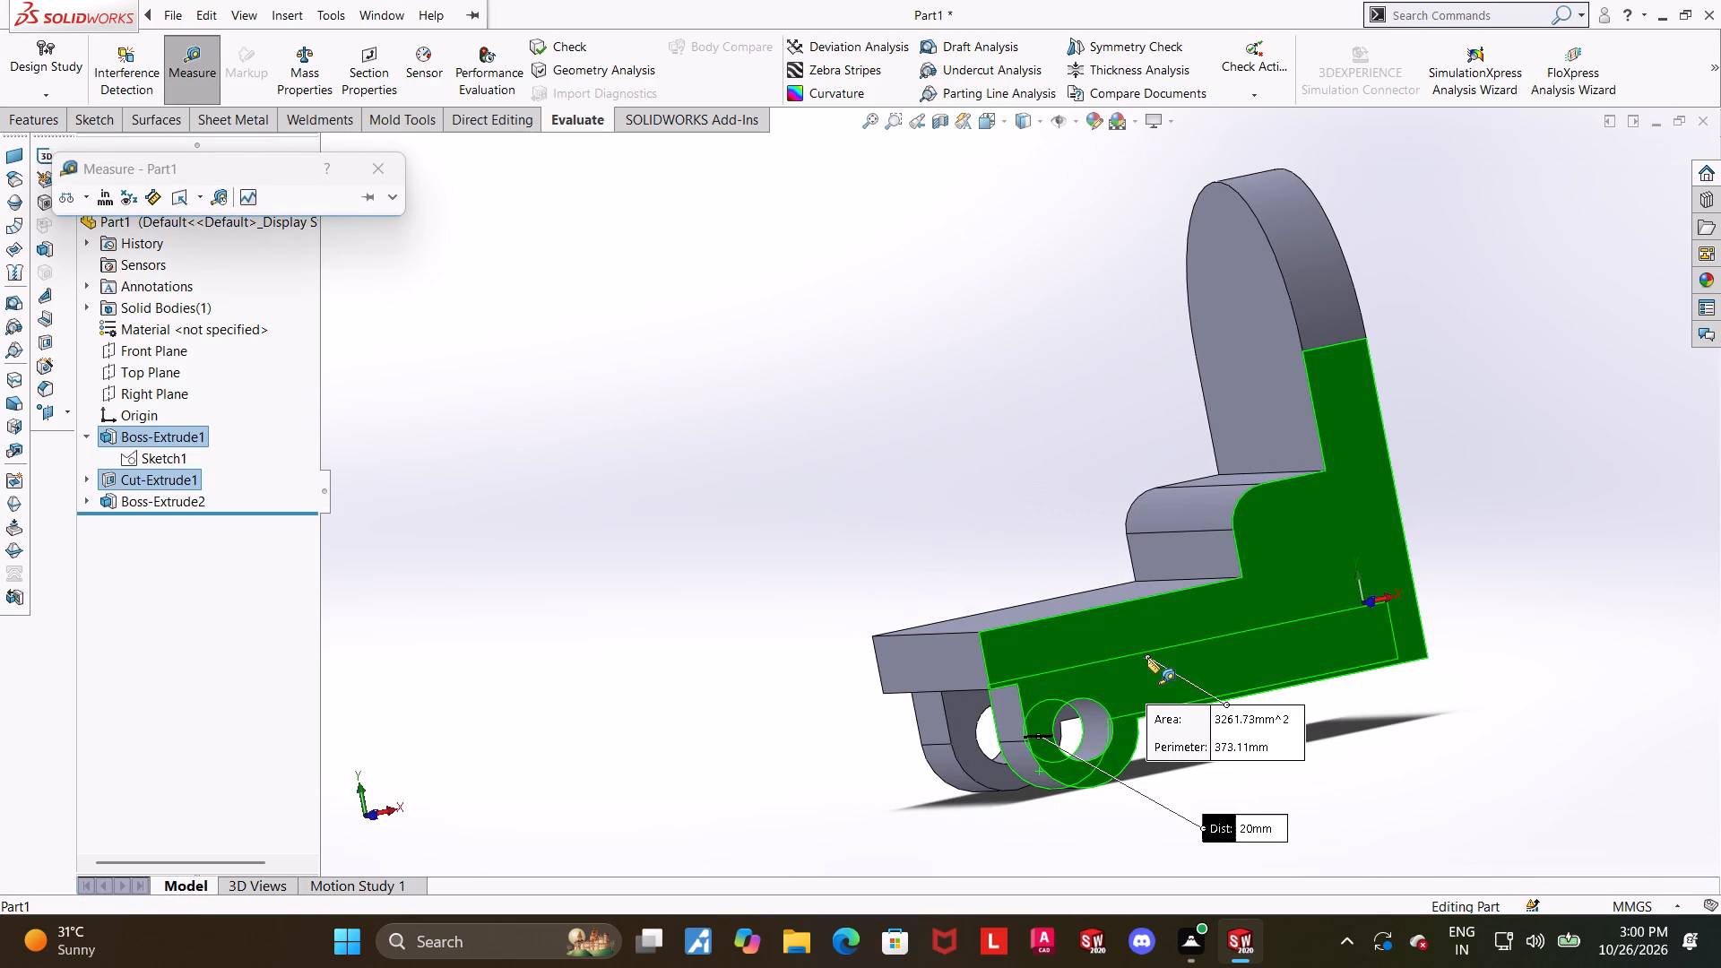
scroll(1531, 713, up, 1)
key(Escape)
scroll(1458, 685, up, 1)
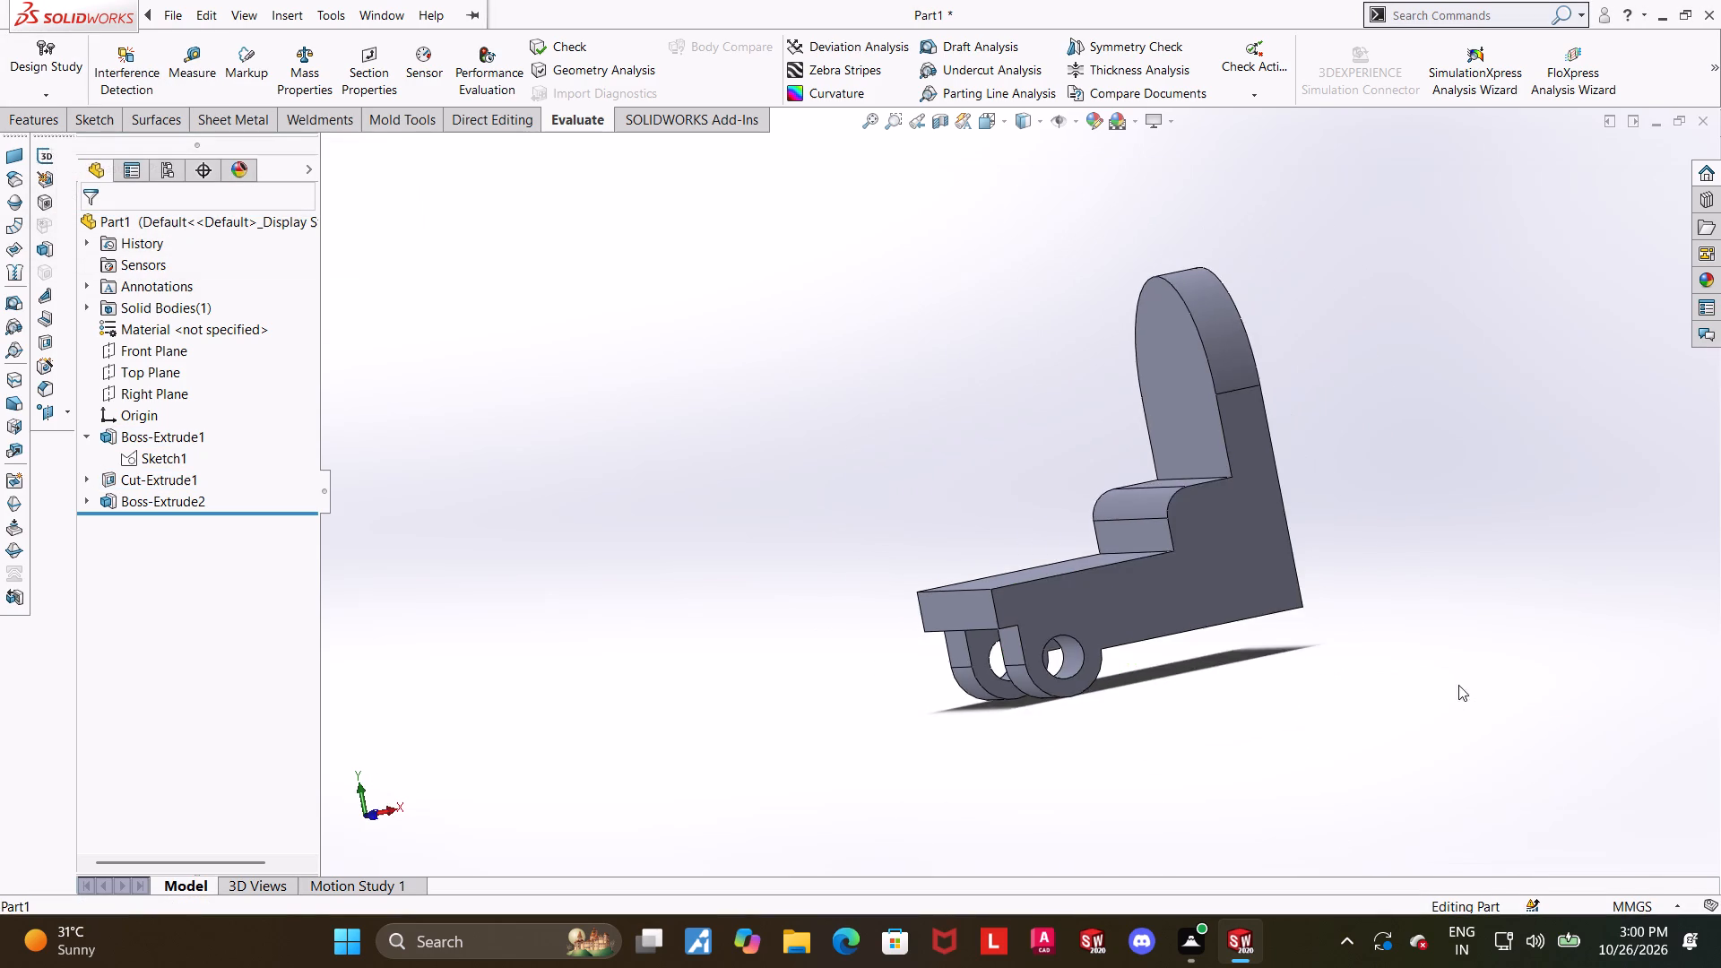
Measure the setback distance between a lug's flat front face and the base's front face.
middle_drag(1458, 685, 1465, 720)
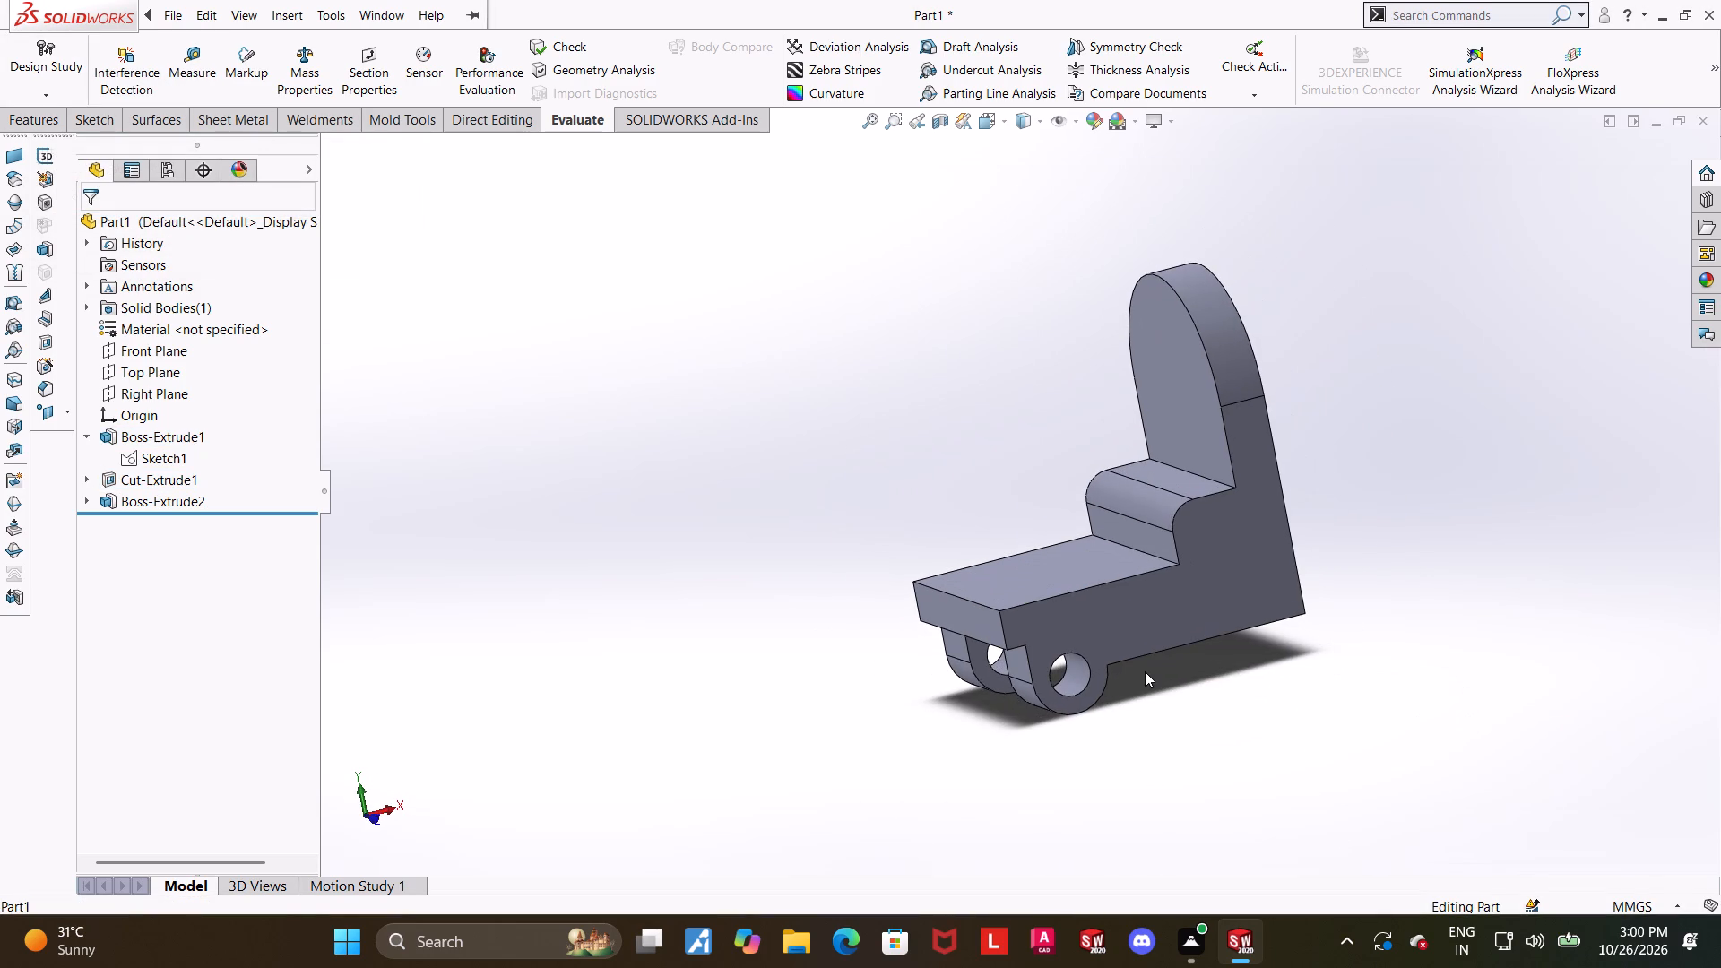
middle_drag(1116, 668, 1192, 639)
scroll(1145, 601, down, 2)
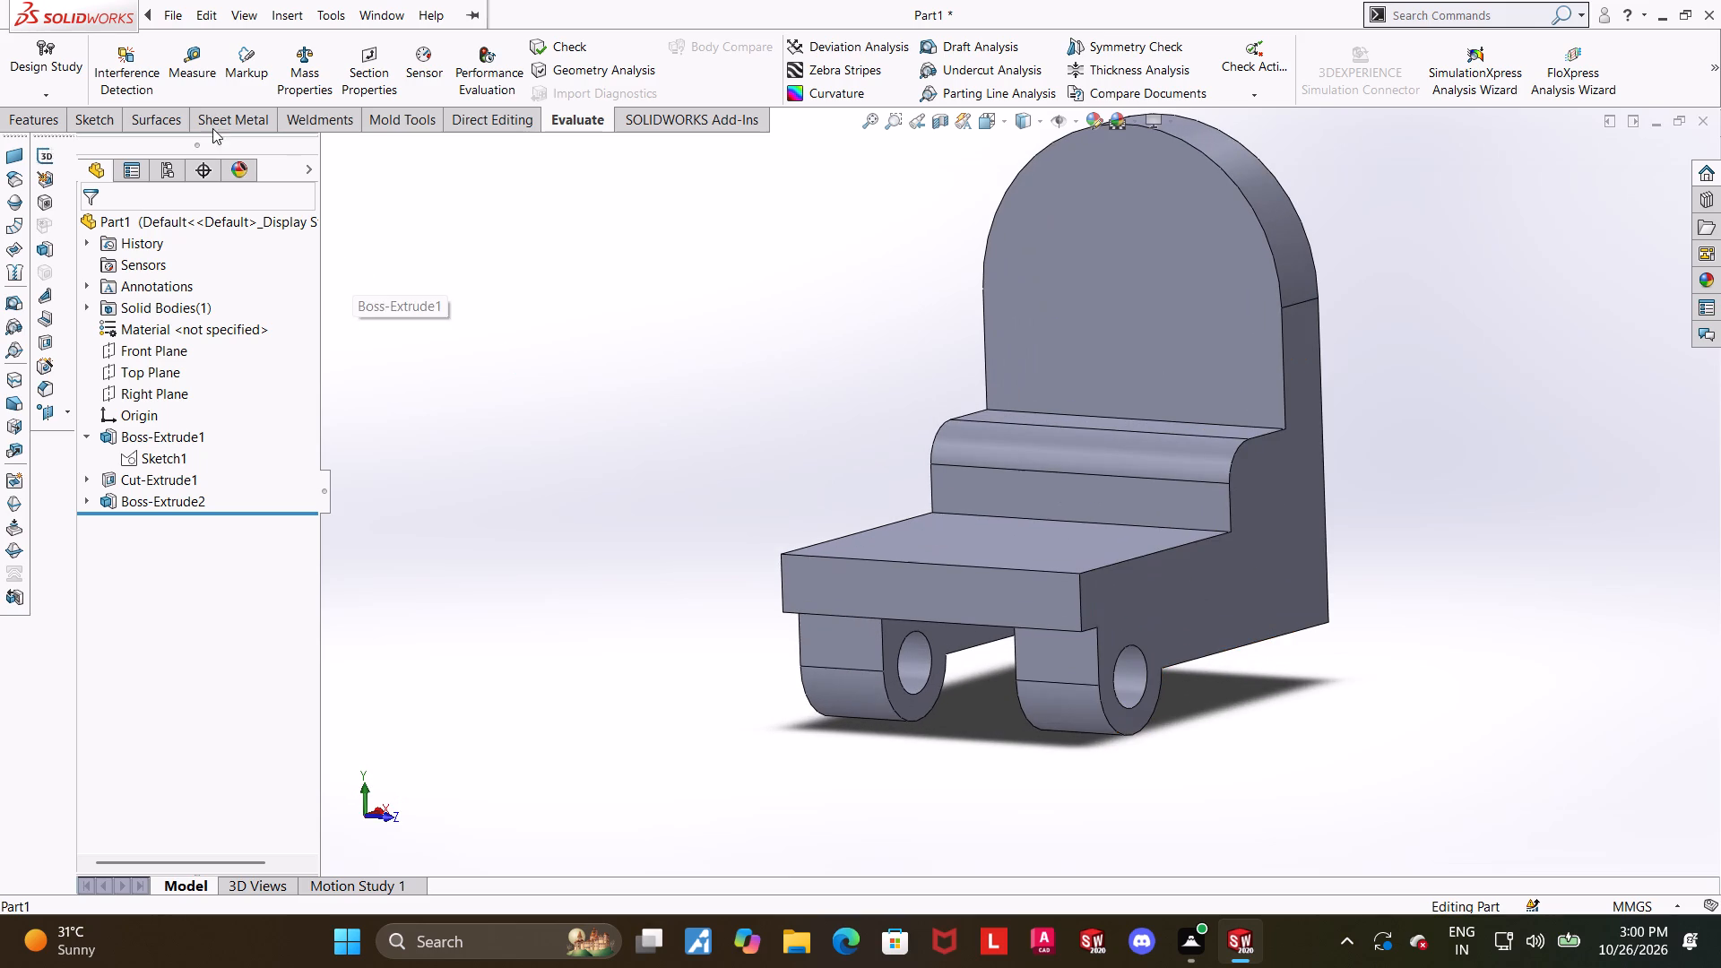
click(200, 64)
scroll(1093, 737, down, 3)
click(1034, 555)
click(1029, 449)
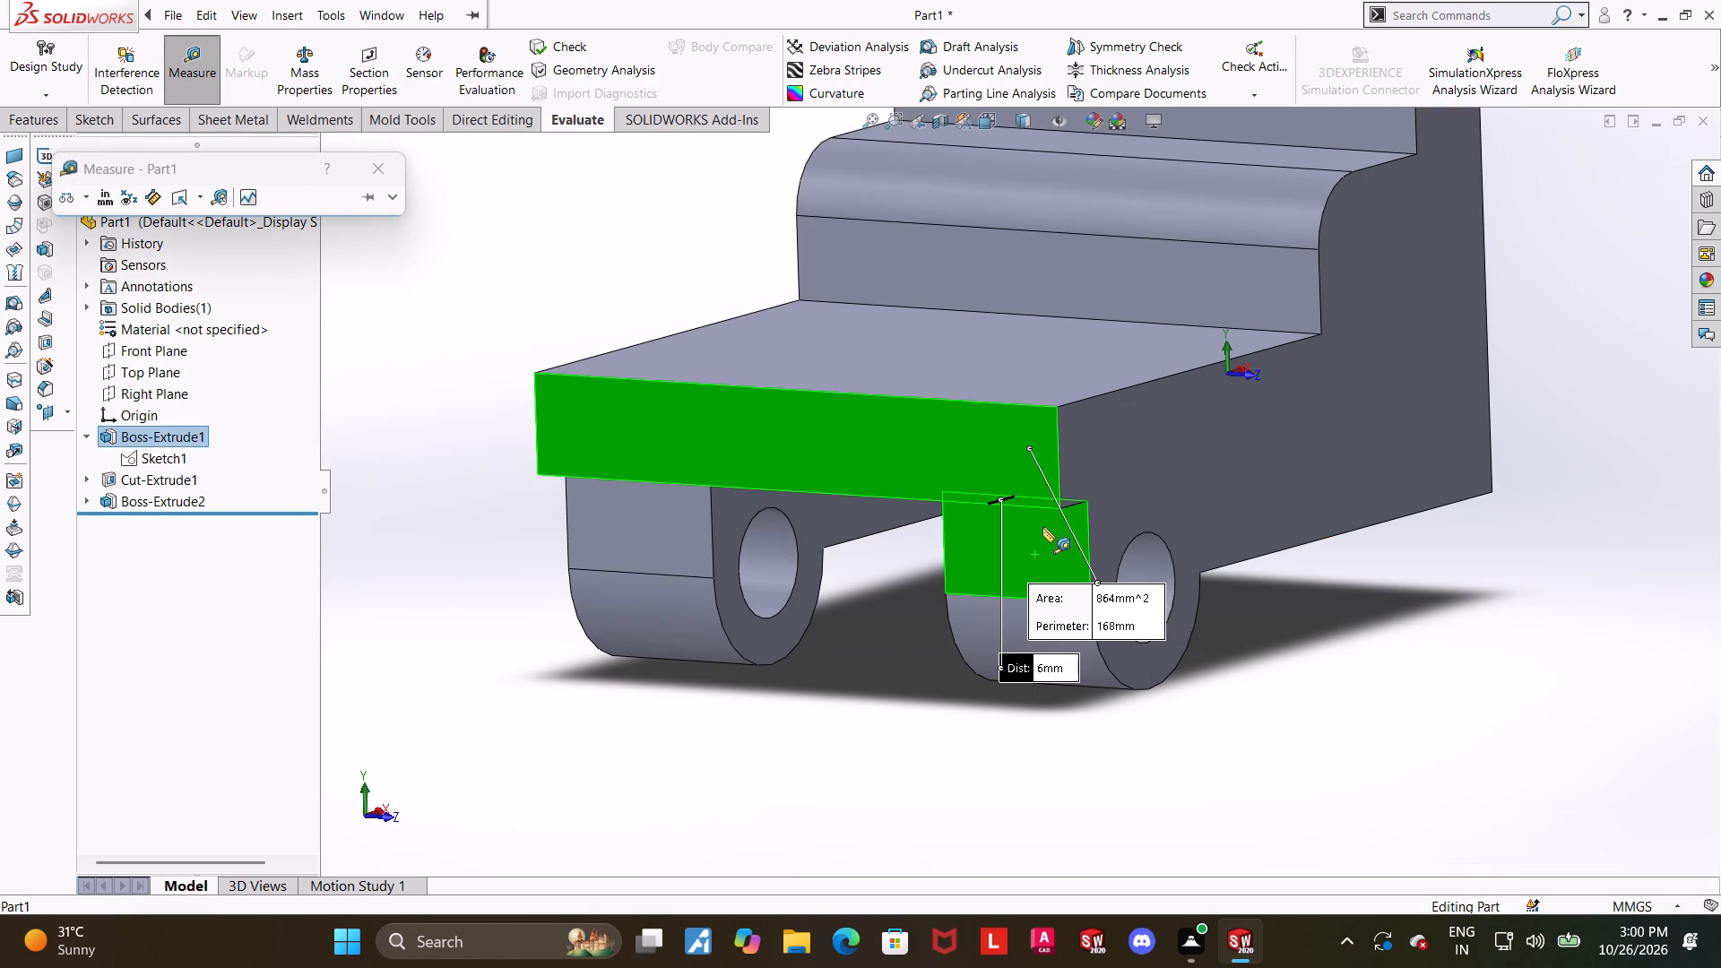
scroll(1362, 549, up, 1)
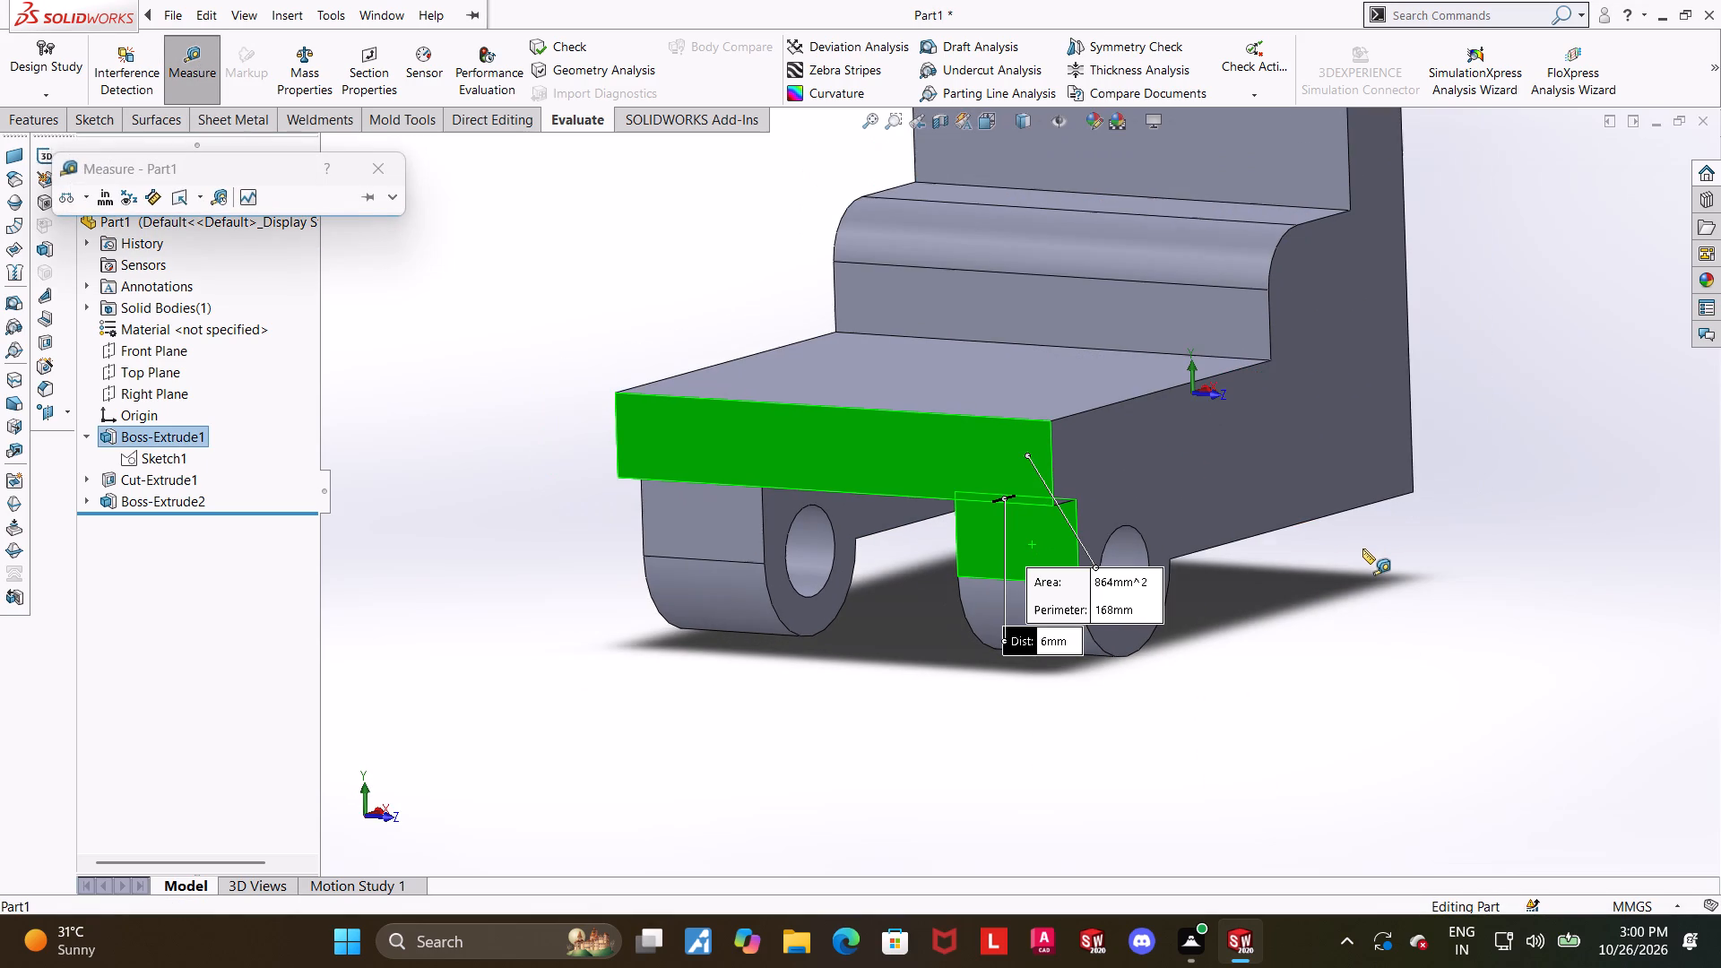
scroll(1245, 414, down, 1)
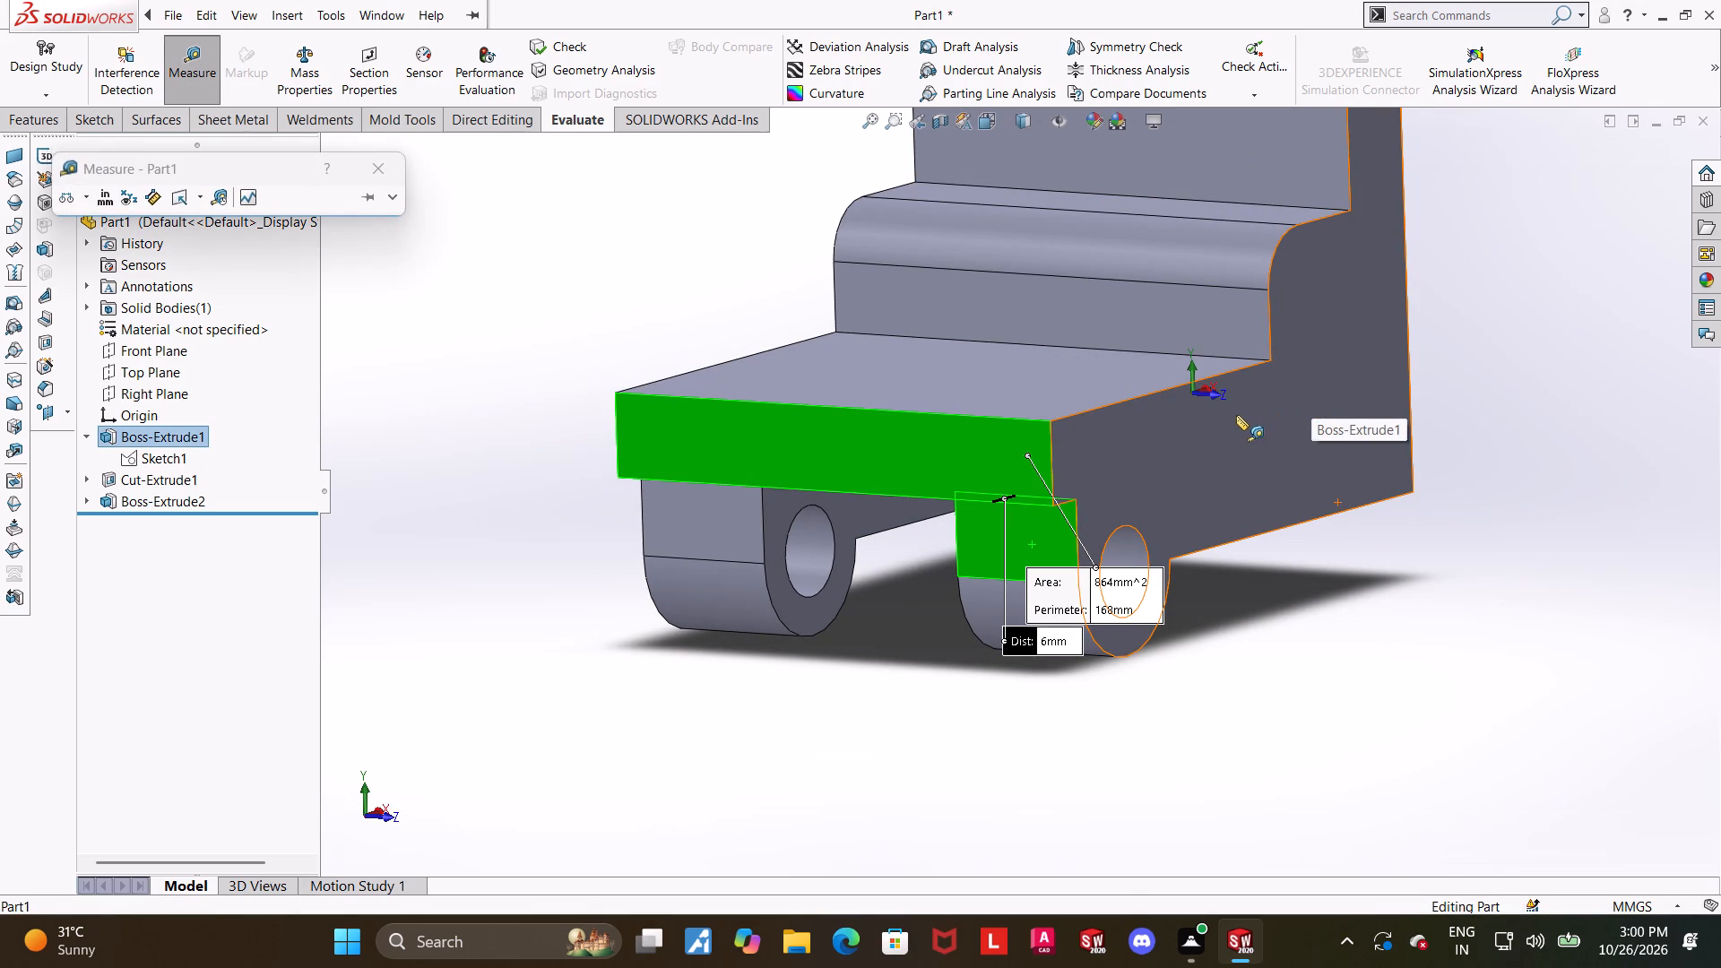
key(Escape)
Measure the body's overall width between its two outer side faces.
scroll(1049, 473, up, 2)
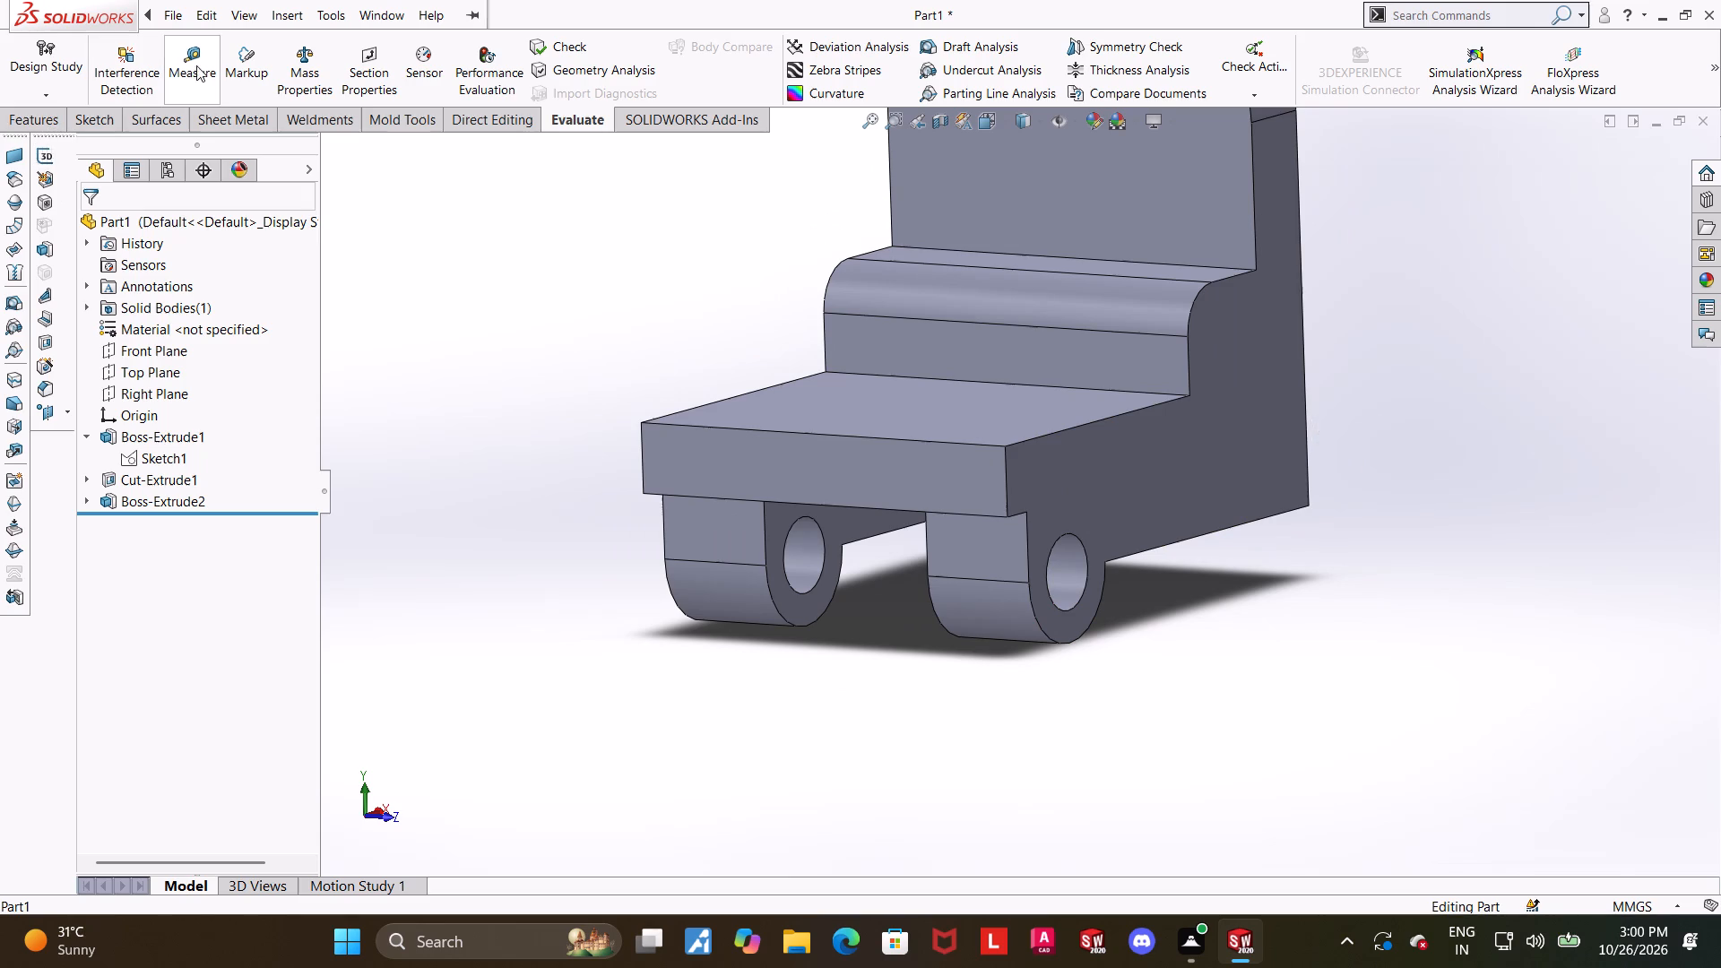
click(200, 65)
click(1237, 445)
middle_drag(1260, 455, 1478, 507)
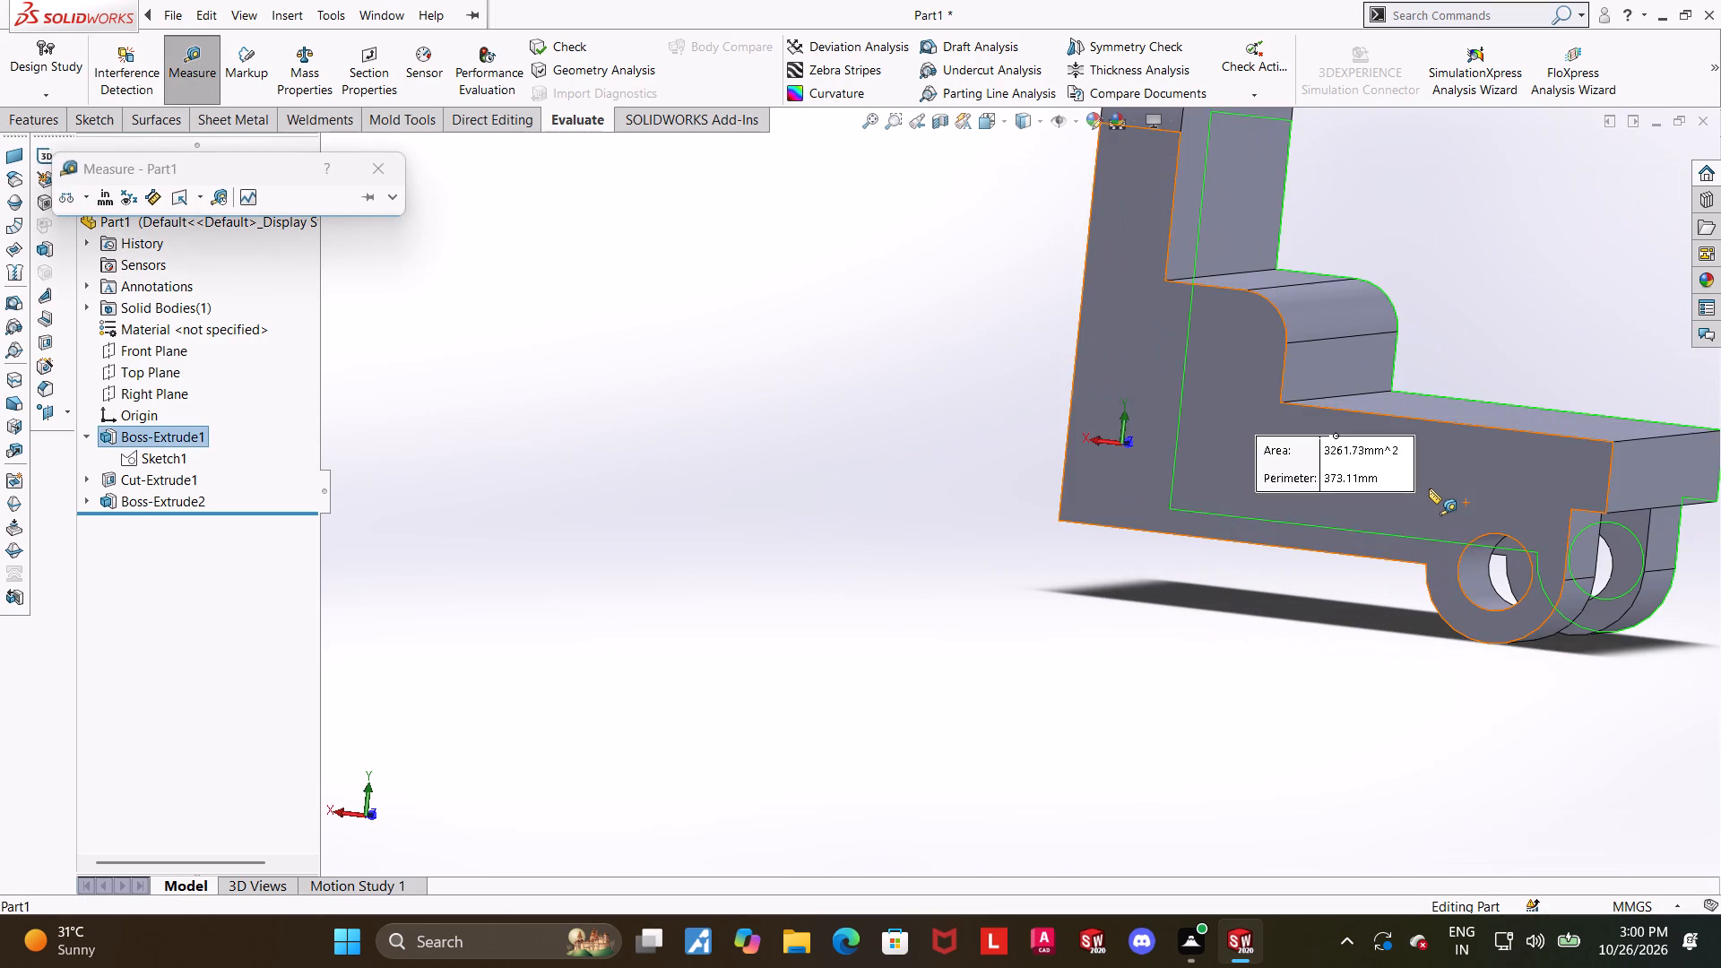
click(1429, 488)
key(Escape)
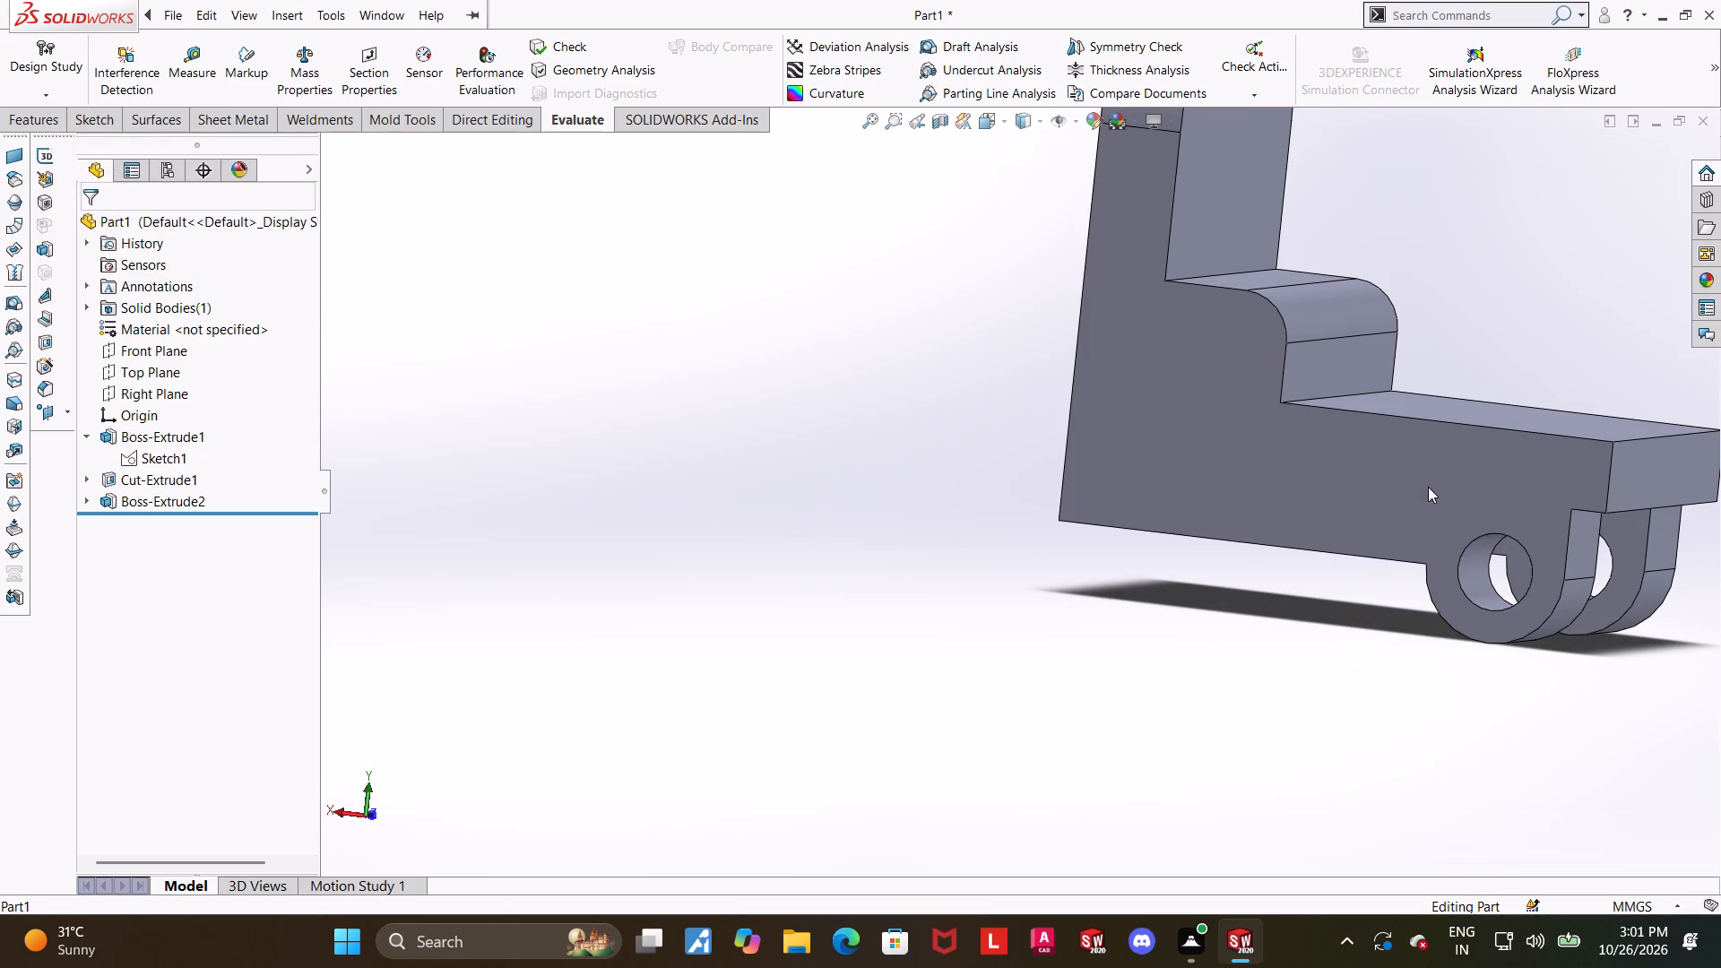
Start a new sketch on the upright's front face and view it face-on.
key(ctrl+7)
scroll(1236, 634, up, 2)
middle_drag(1203, 684, 1379, 634)
key(Escape)
scroll(1047, 468, down, 3)
middle_drag(1111, 527, 1170, 538)
key(Escape)
click(1094, 358)
click(1172, 315)
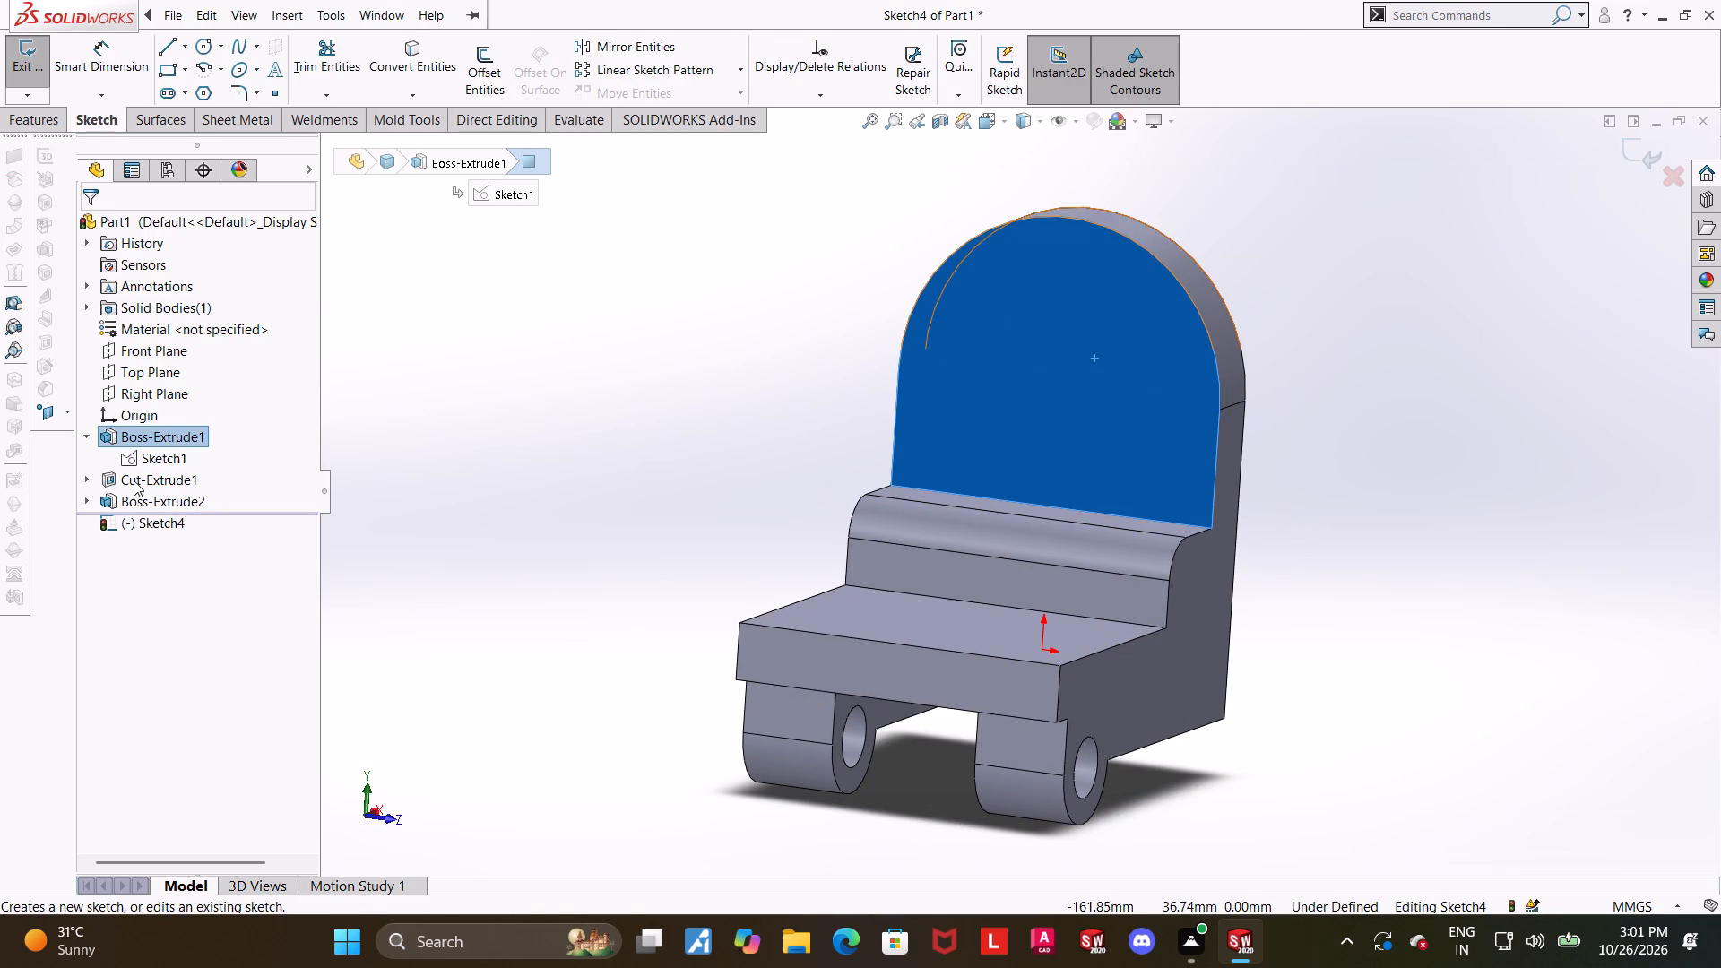
click(107, 532)
click(162, 505)
click(93, 447)
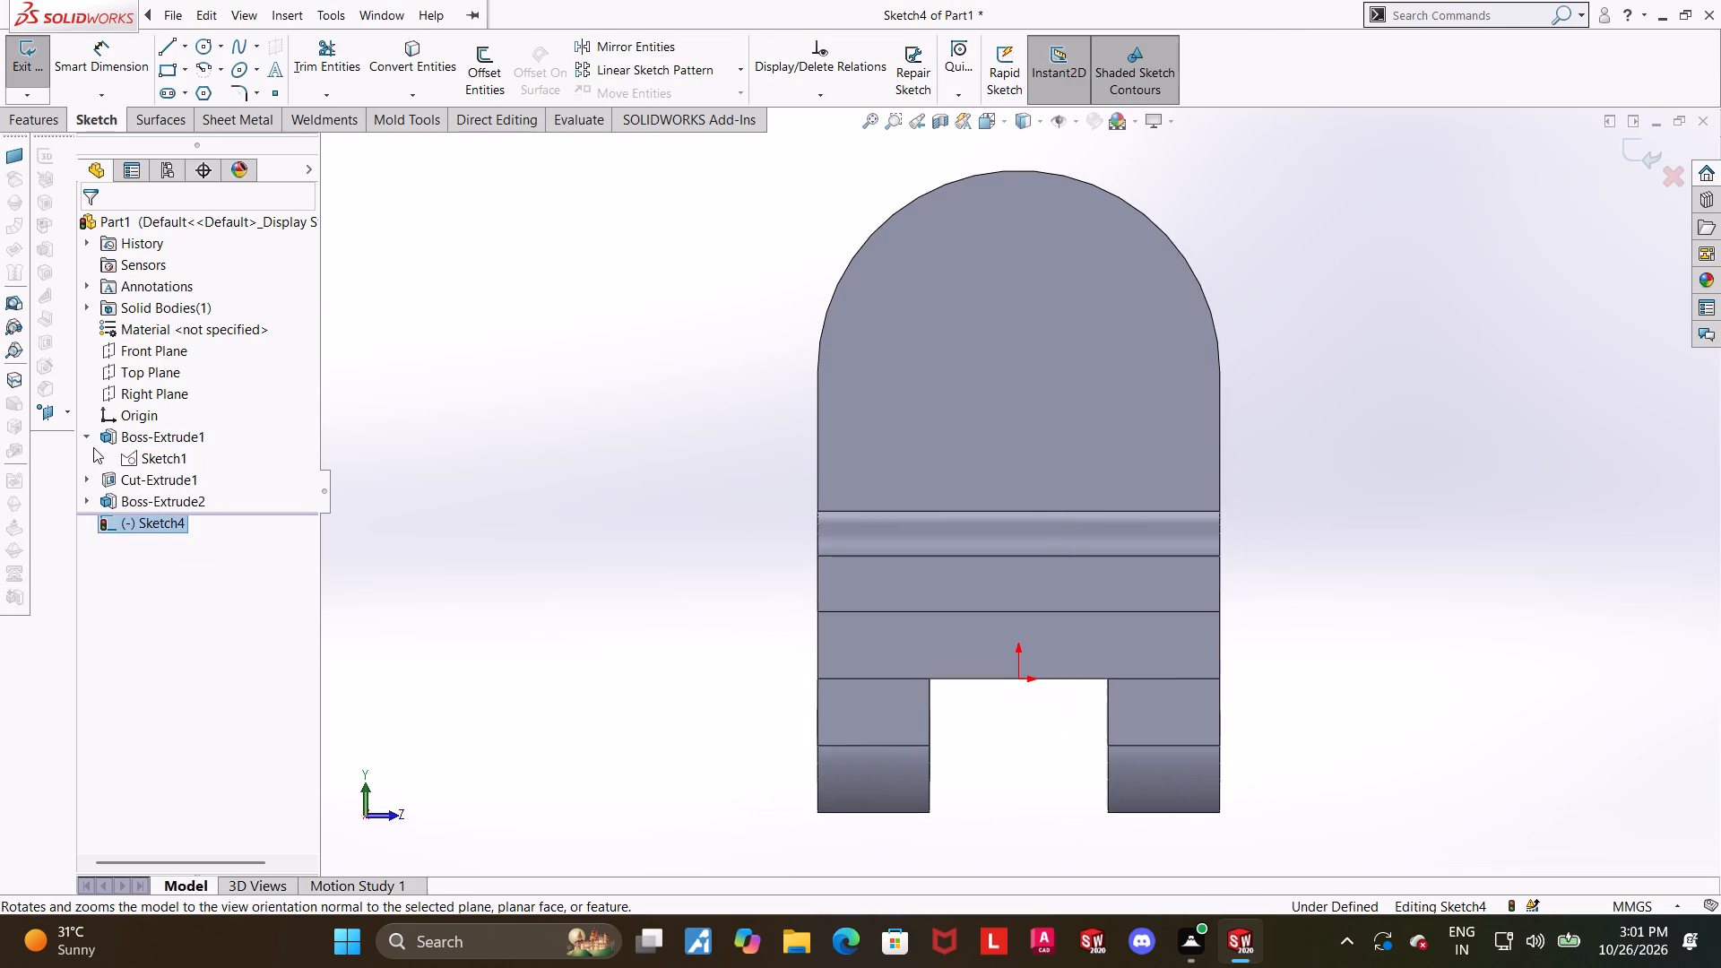
click(89, 439)
Sketch a circle of about 20 mm radius on the upper part of the upright's front face.
click(207, 40)
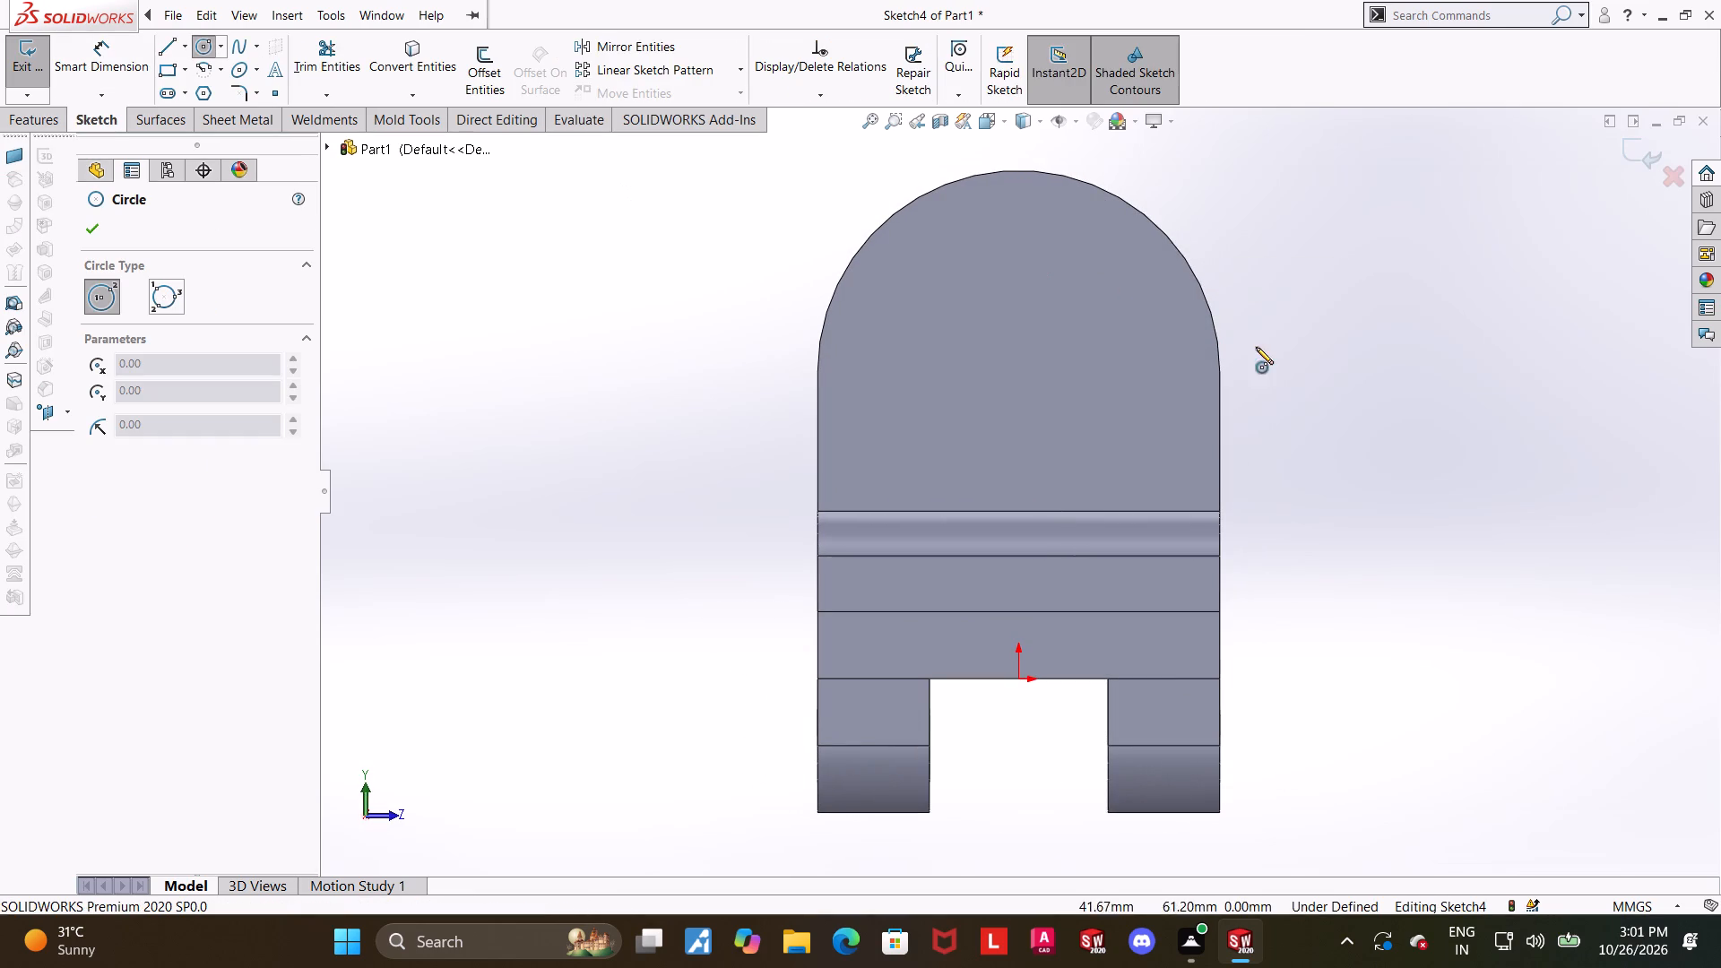
click(1014, 343)
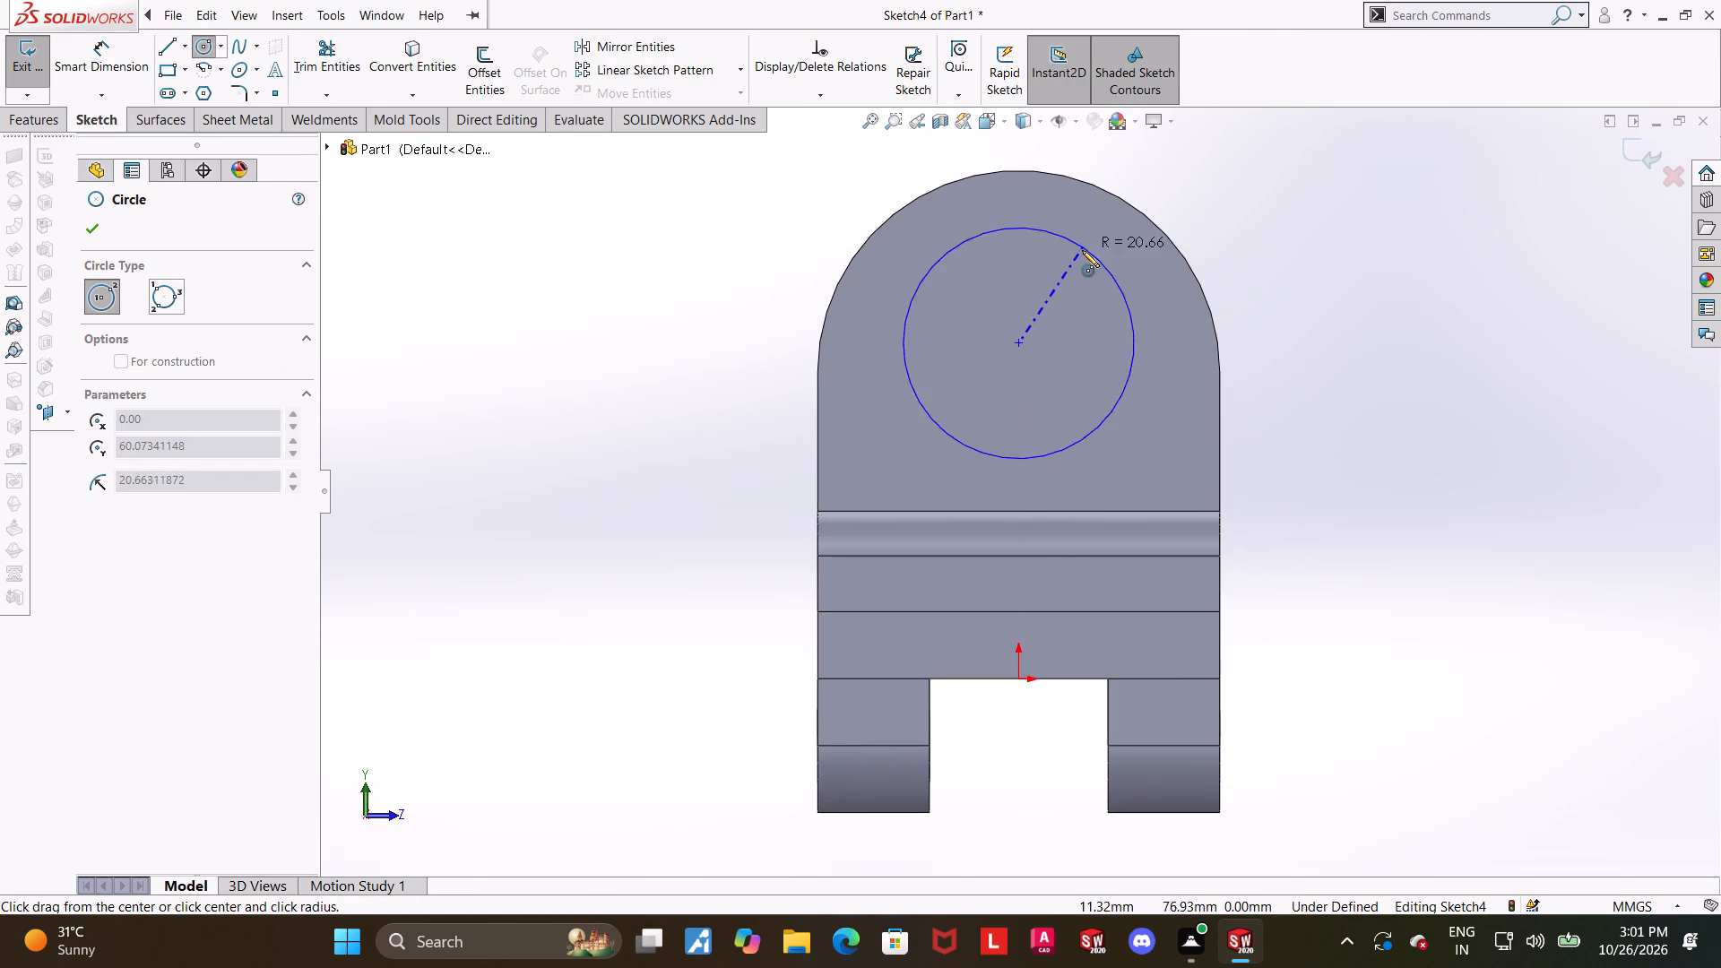
click(1082, 250)
key(Escape)
key(Escape)
Make the circle concentric with the upright's rounded top edge.
click(1094, 186)
ctrl+click(1074, 251)
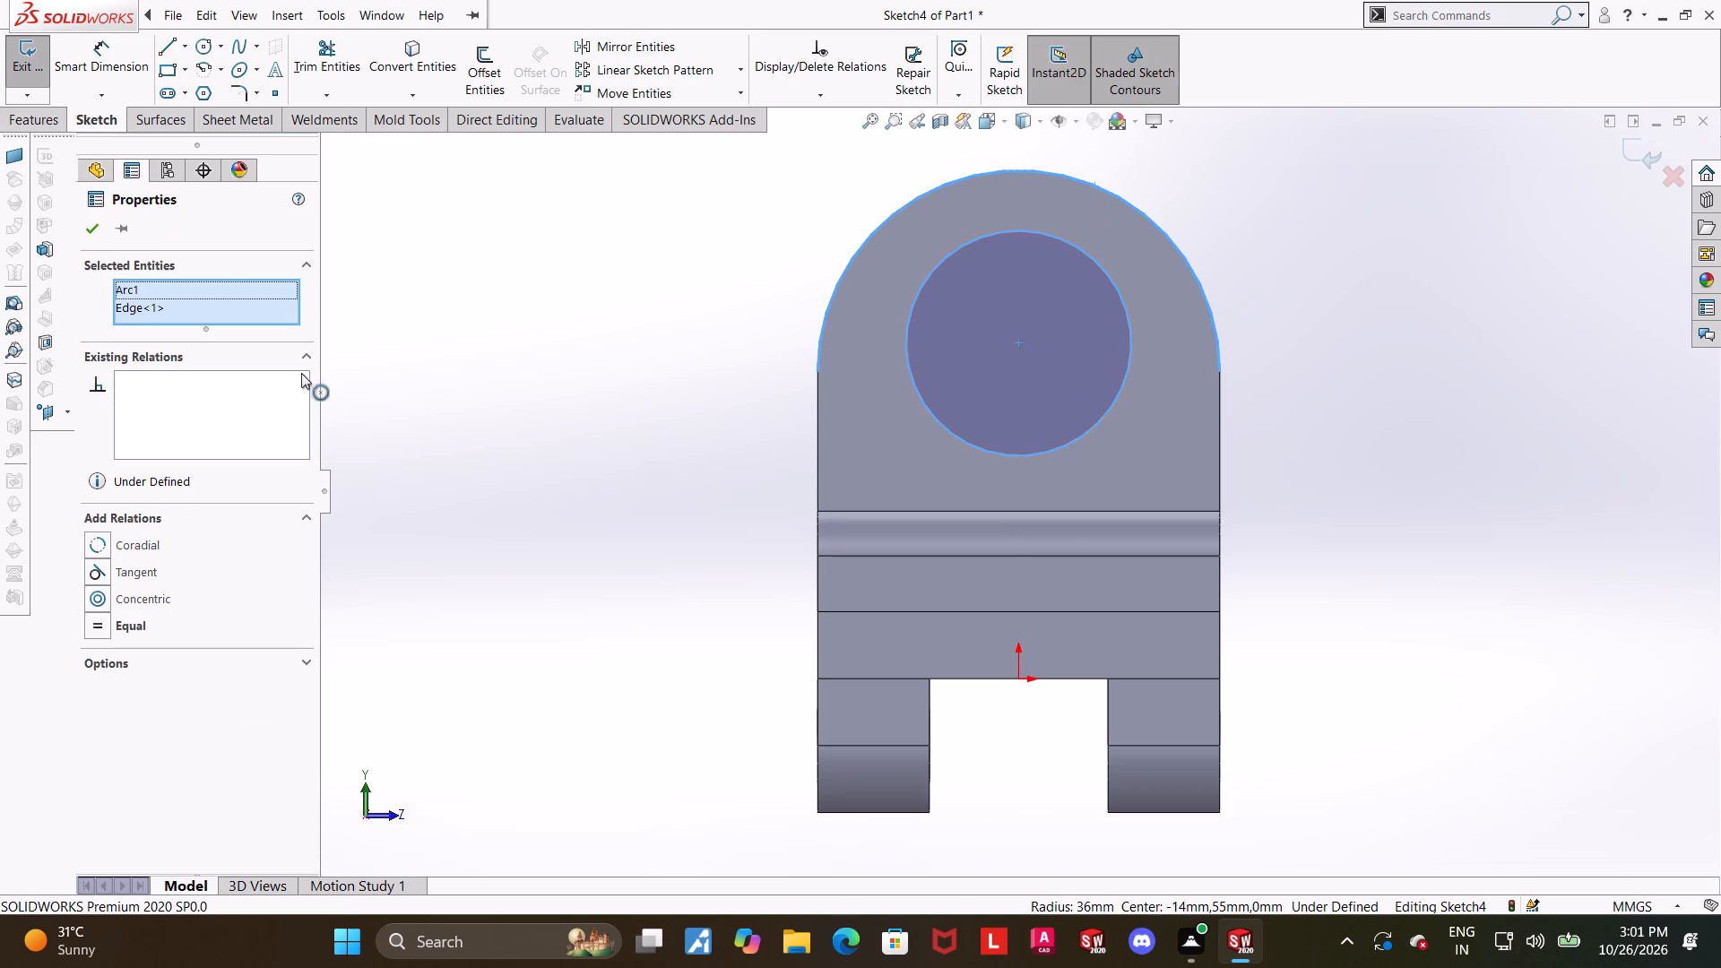
click(97, 600)
click(658, 541)
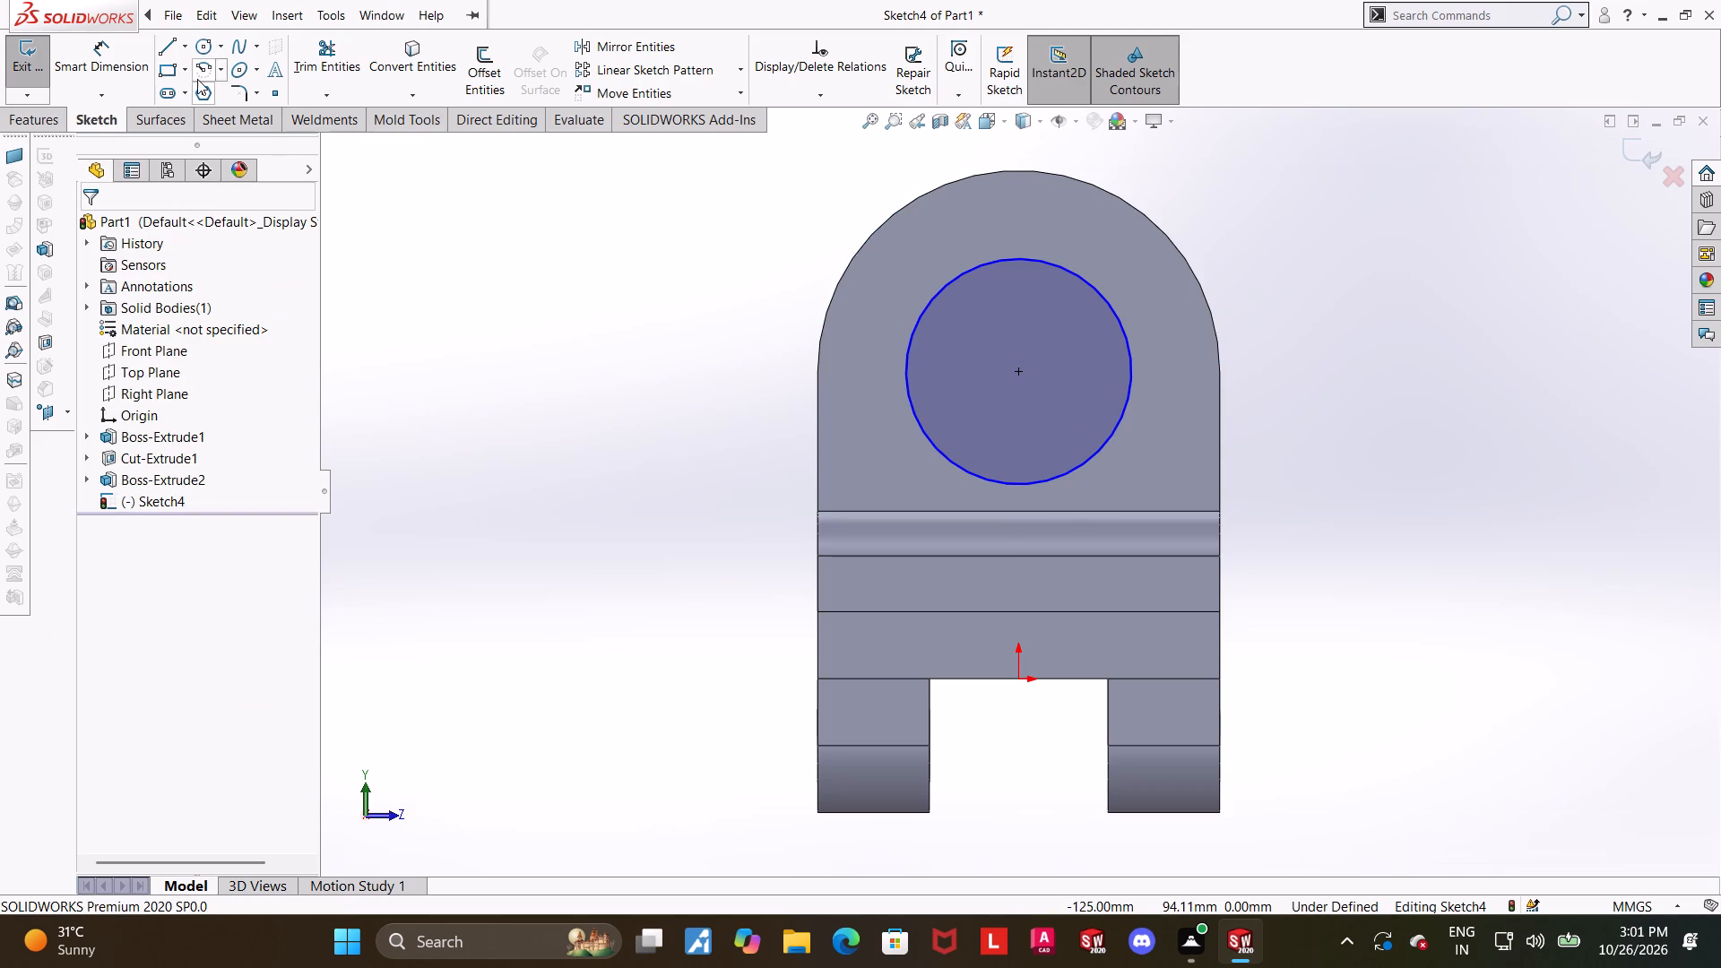
Dimension the circle on the upright's front face to 34 mm diameter and exit the sketch.
click(132, 49)
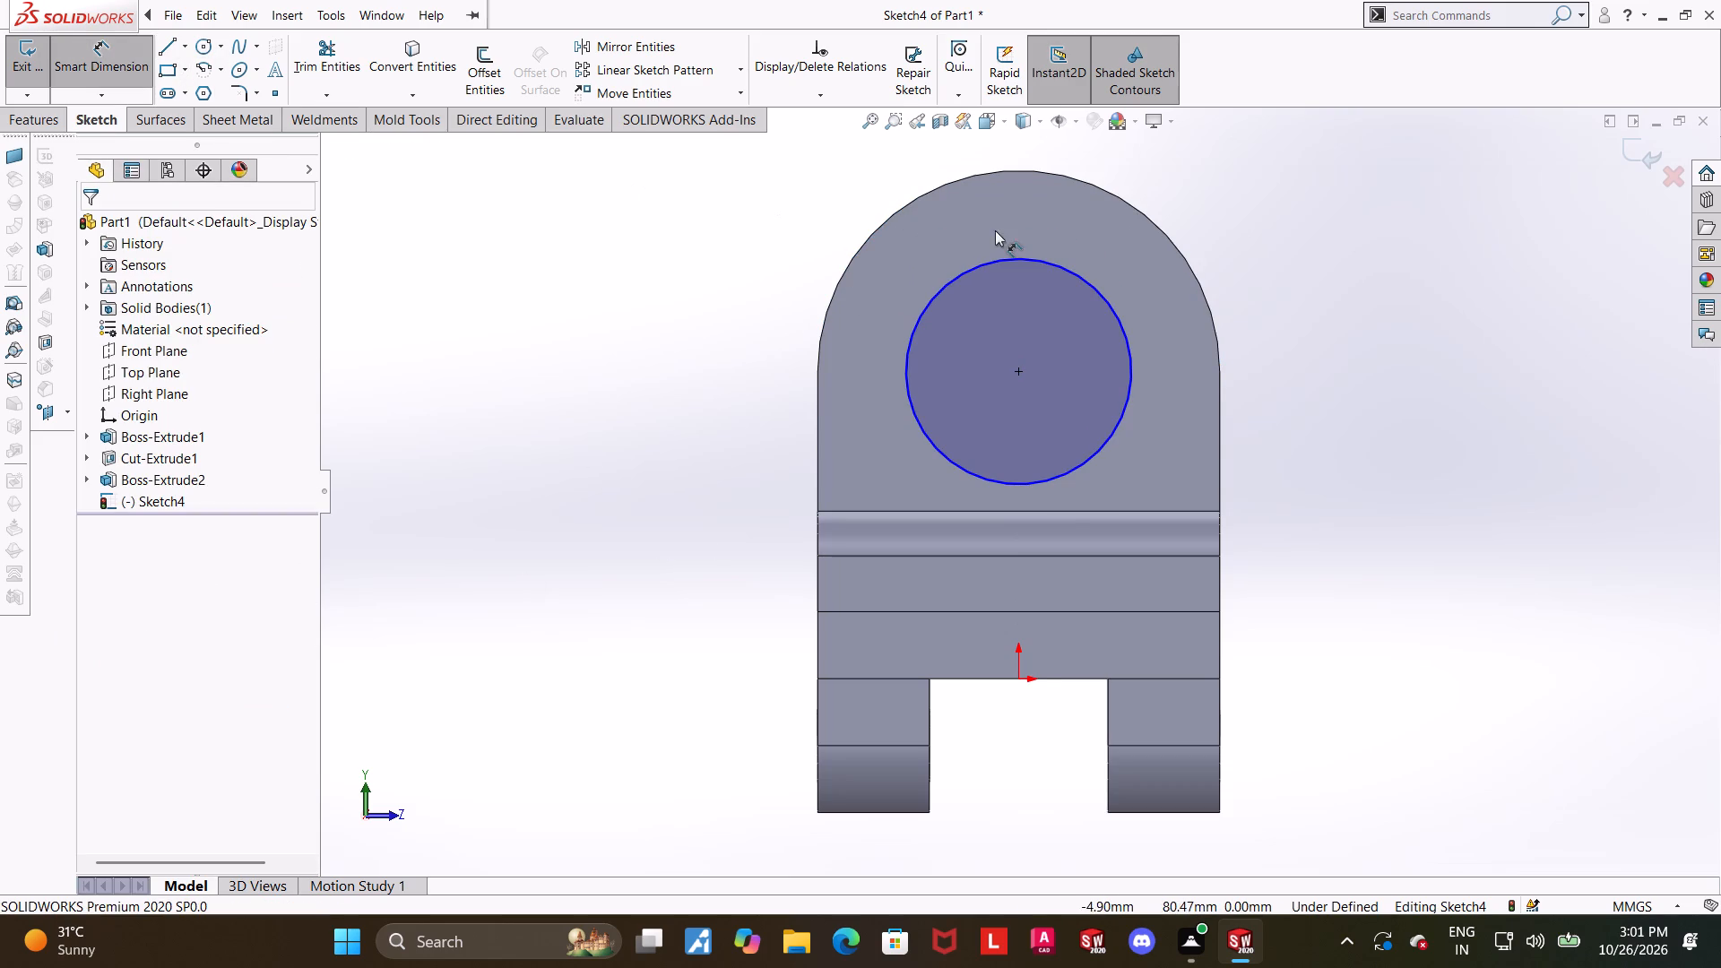
scroll(995, 234, up, 1)
scroll(994, 272, down, 1)
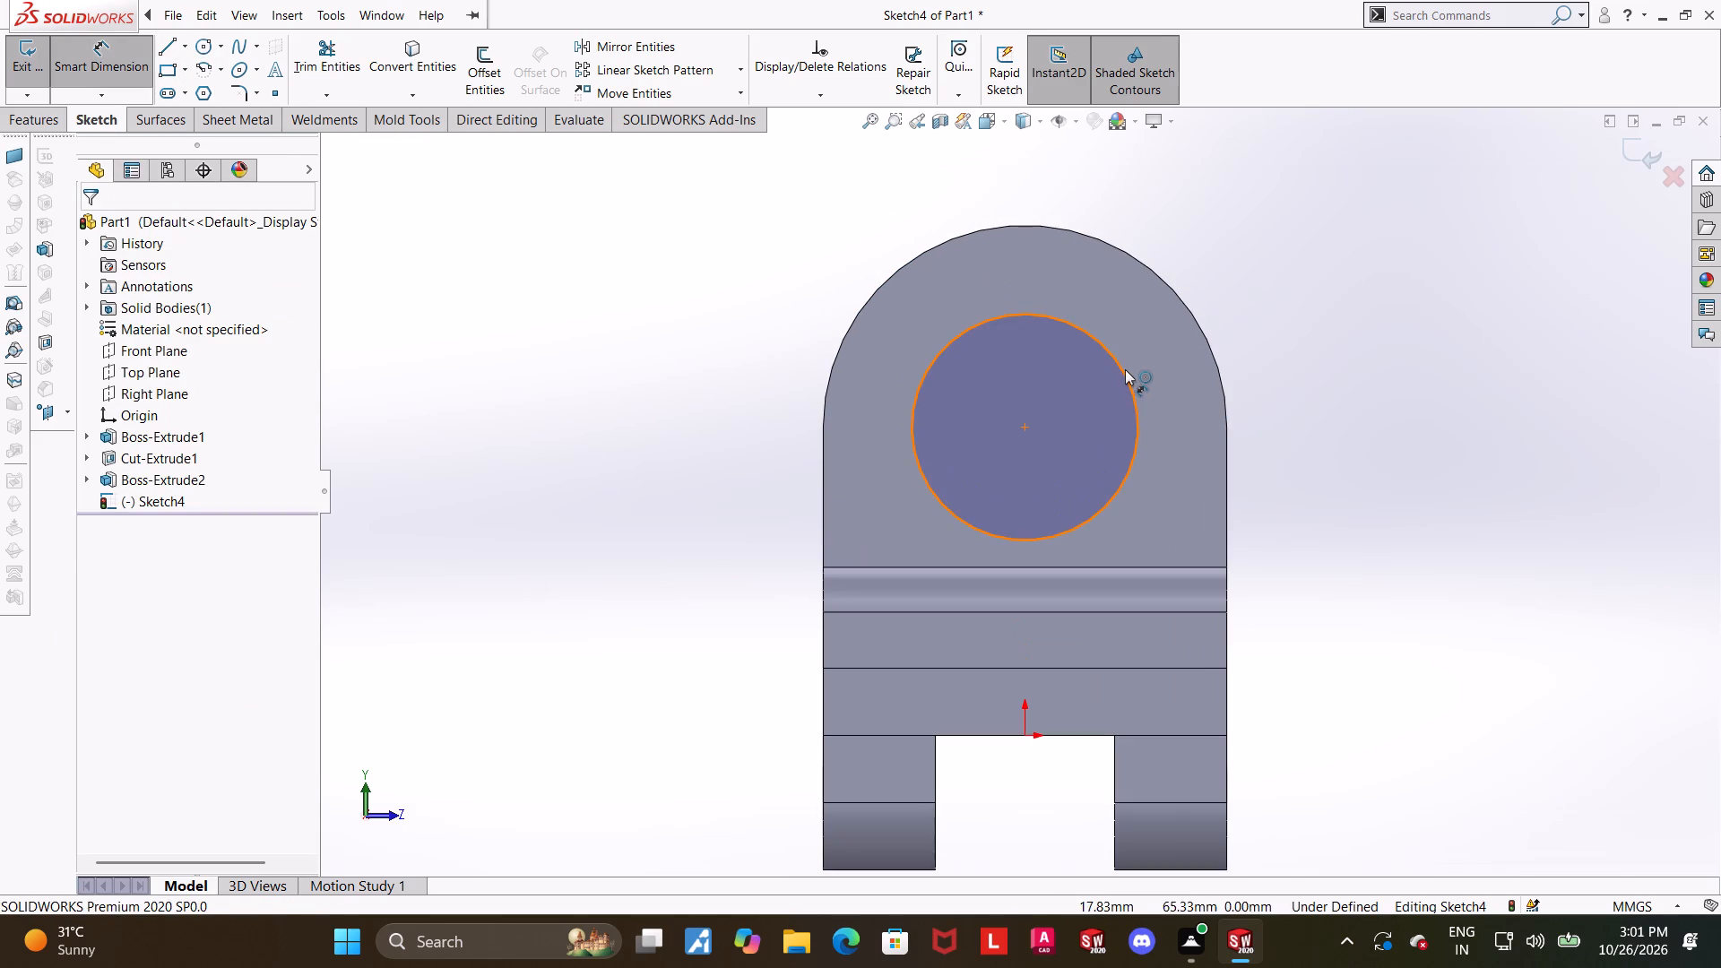
click(1125, 369)
click(1224, 267)
text(34)
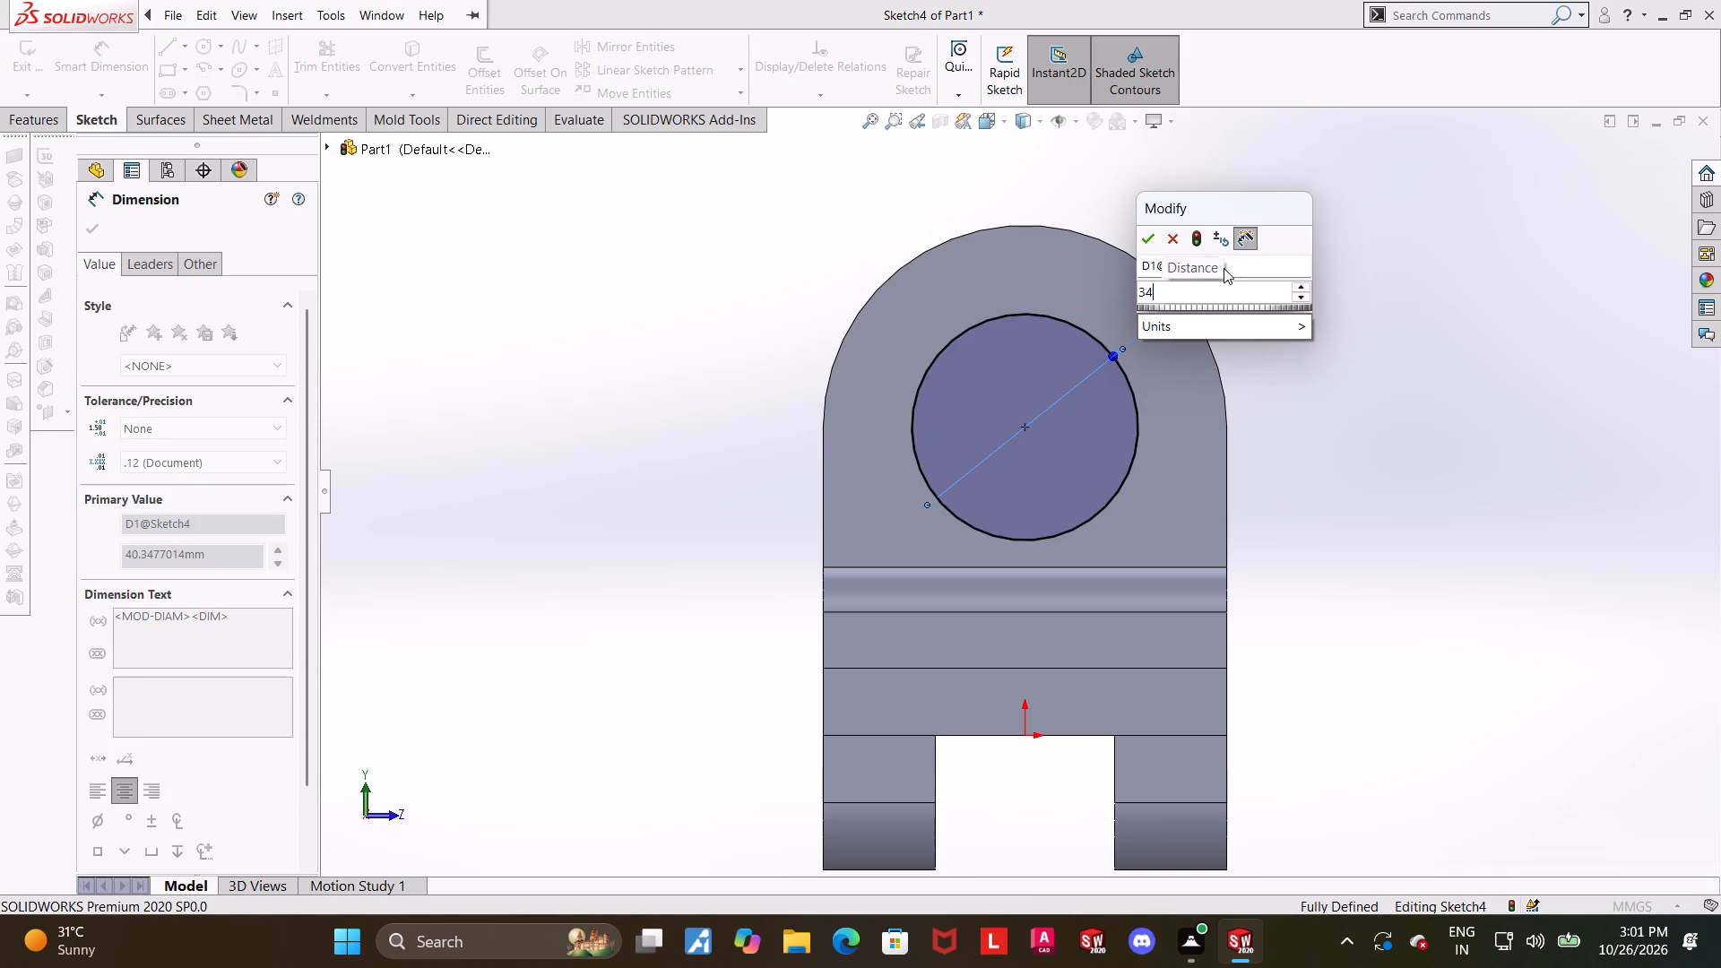
key(Return)
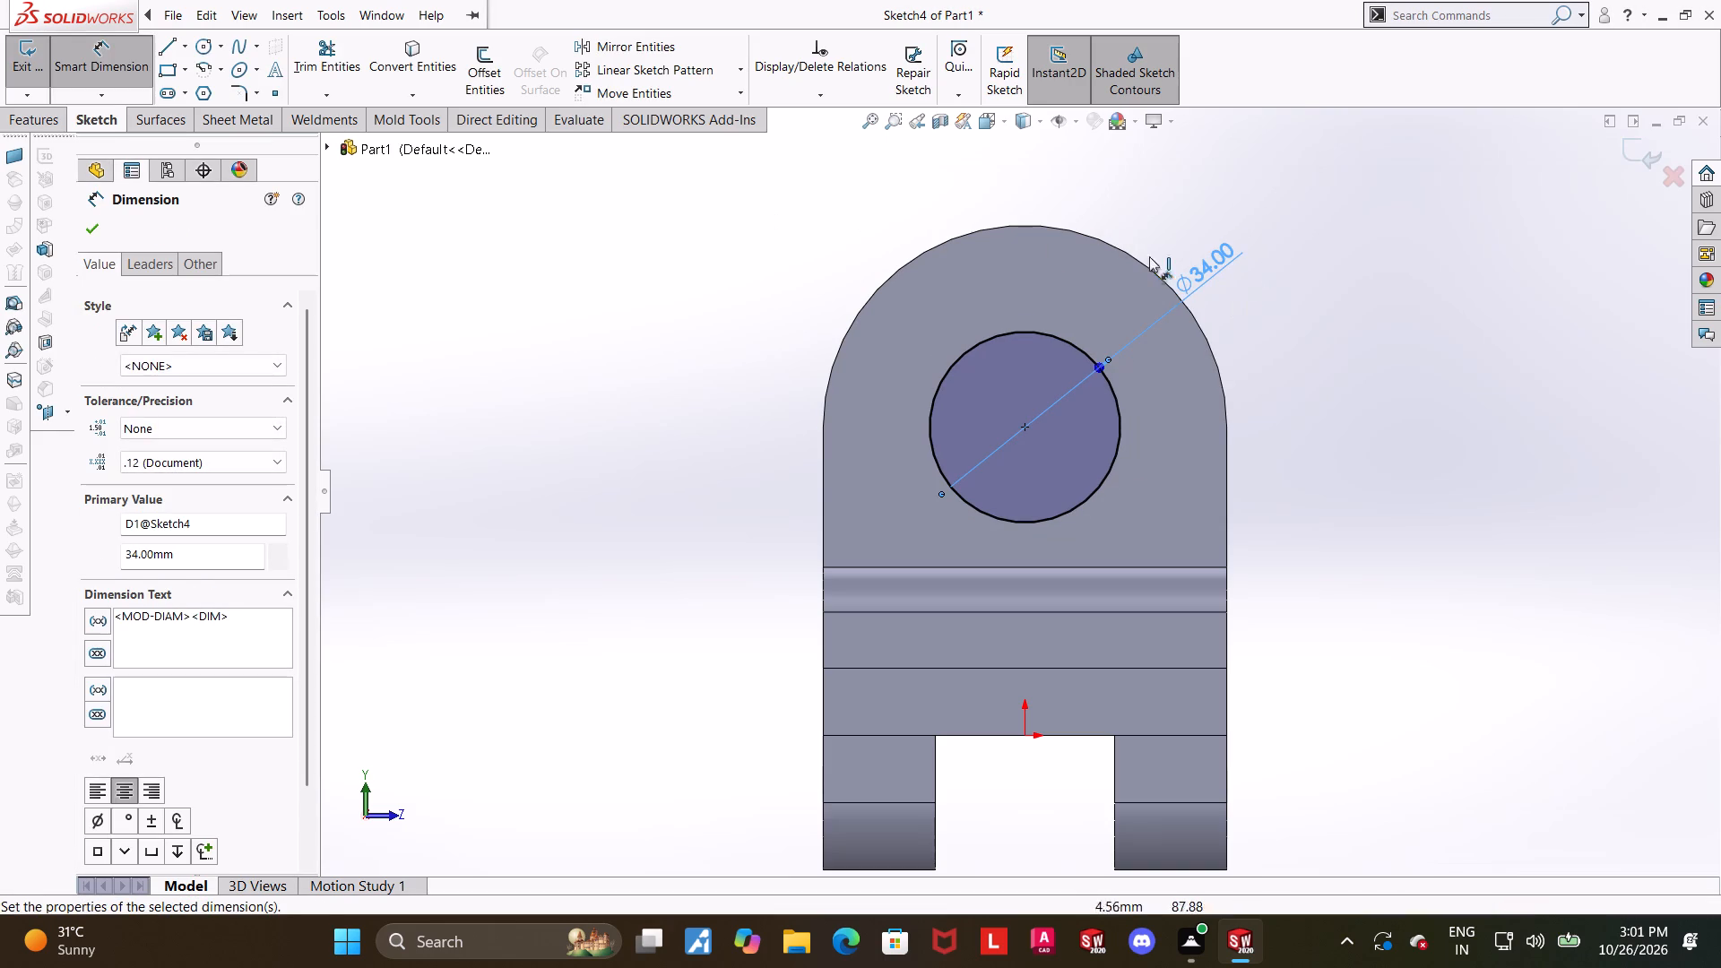
click(1531, 331)
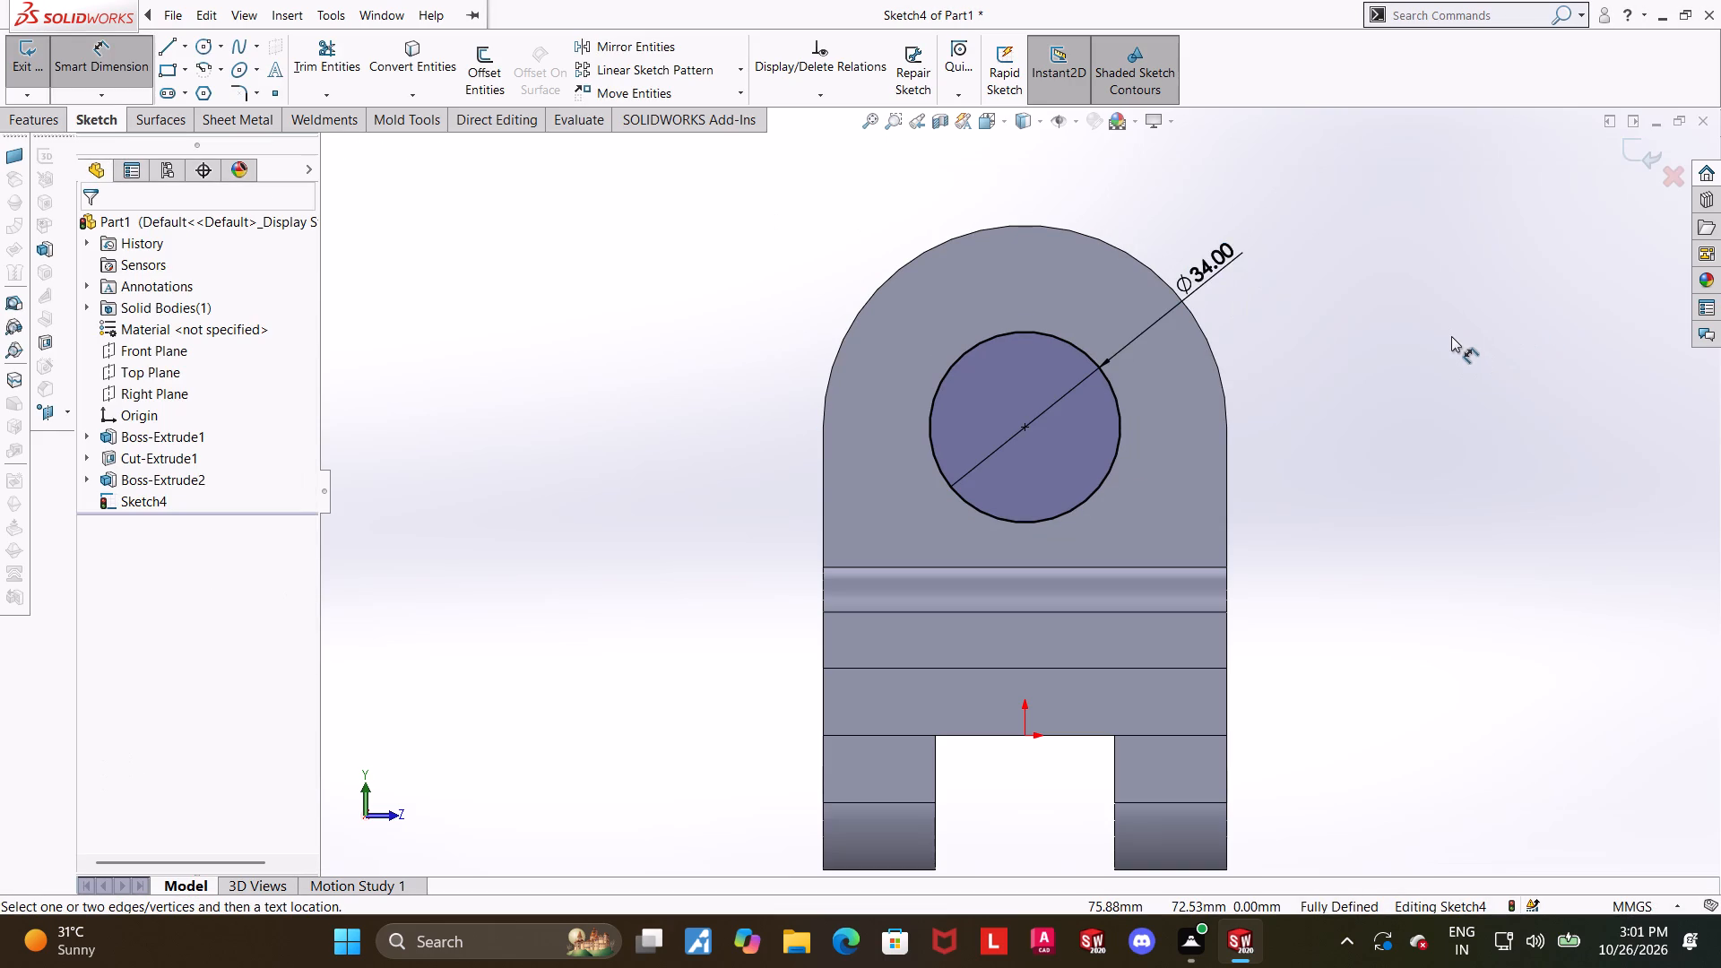
click(1451, 336)
middle_drag(1445, 340, 1431, 346)
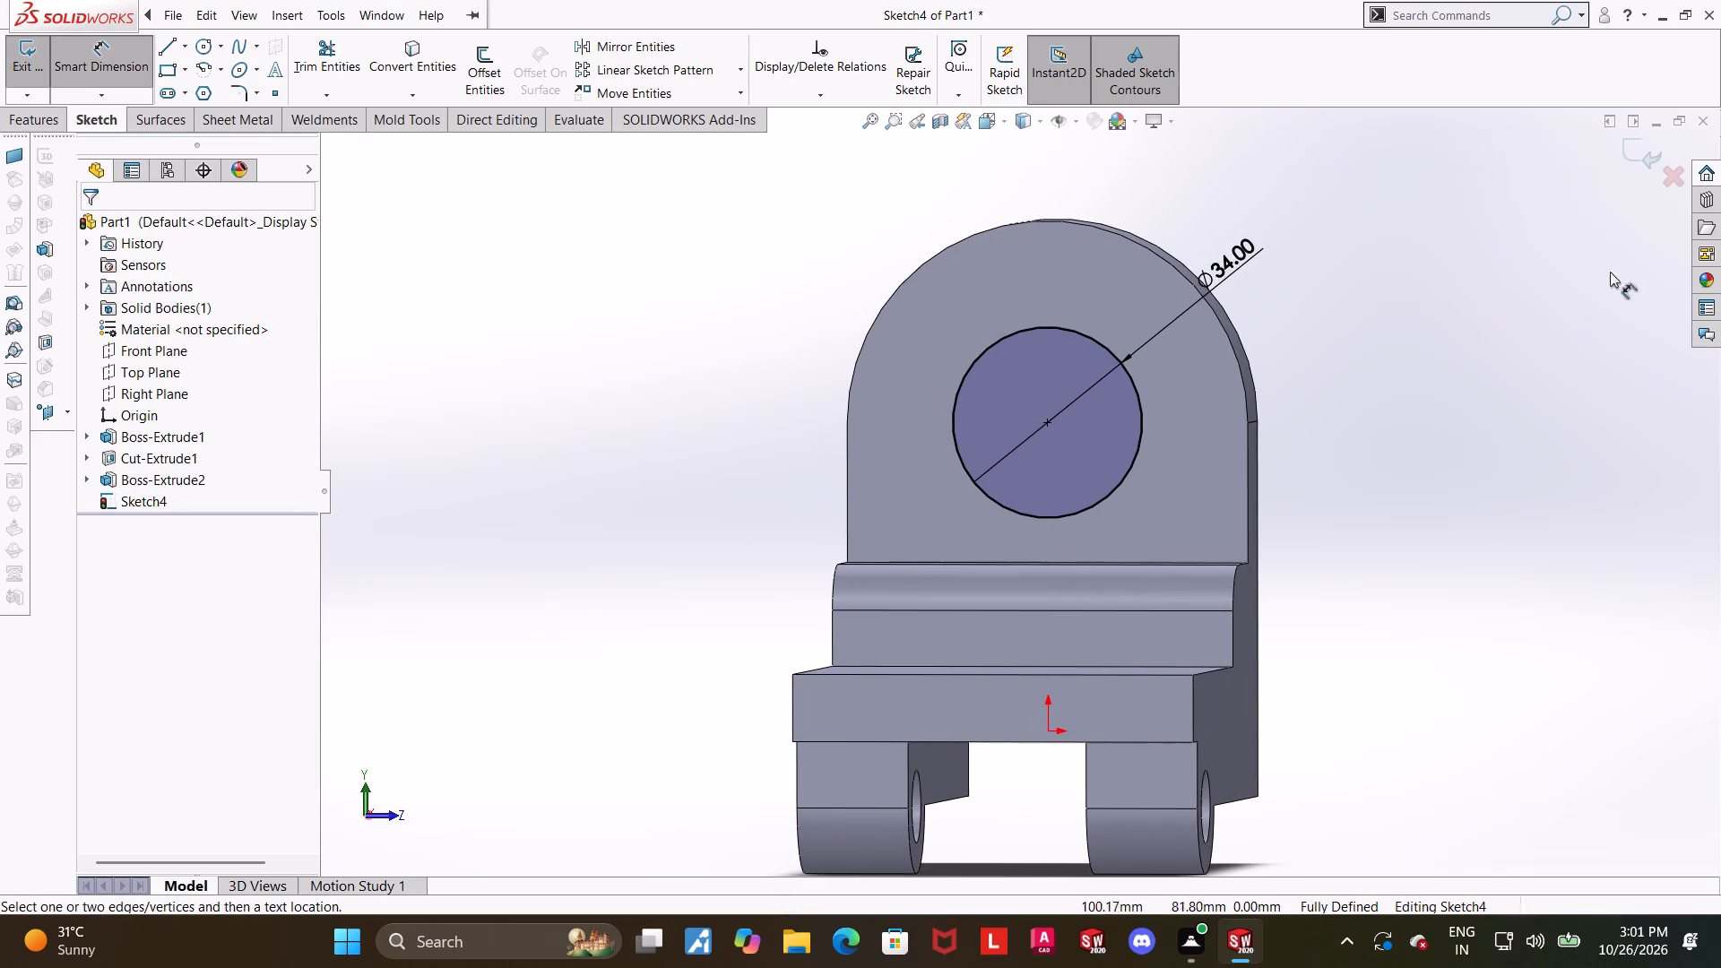
click(1638, 156)
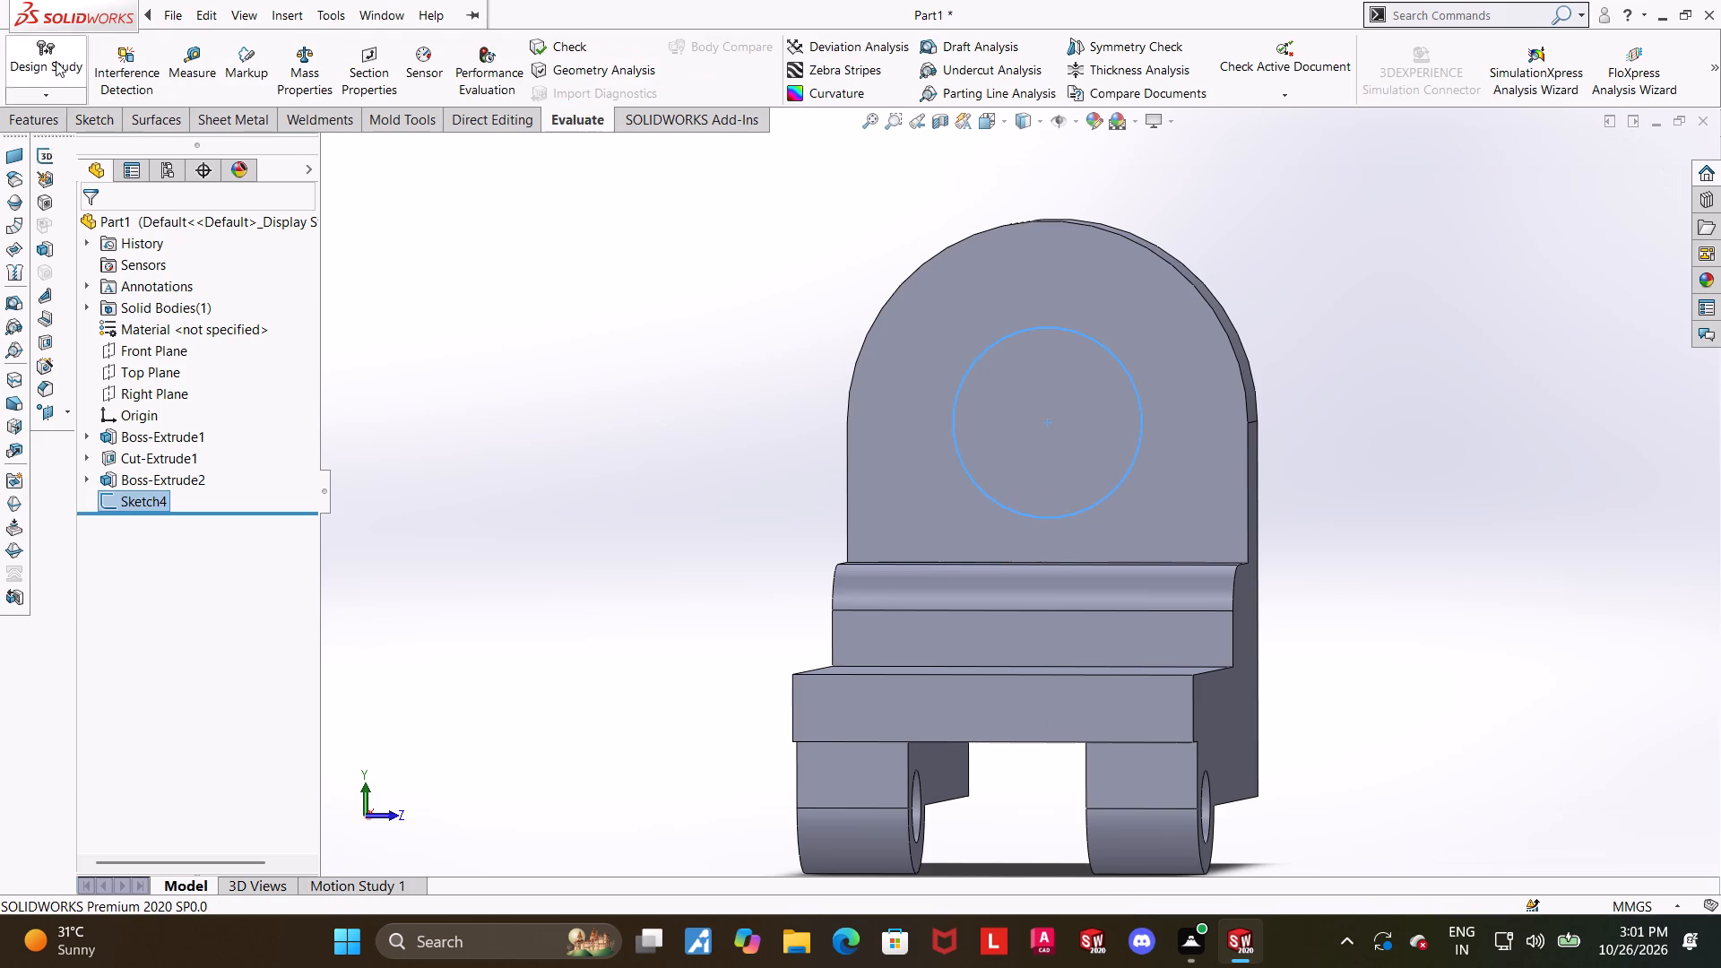
Cut-extrude the 34 mm circle through the upright with the Up To Next end condition.
click(56, 118)
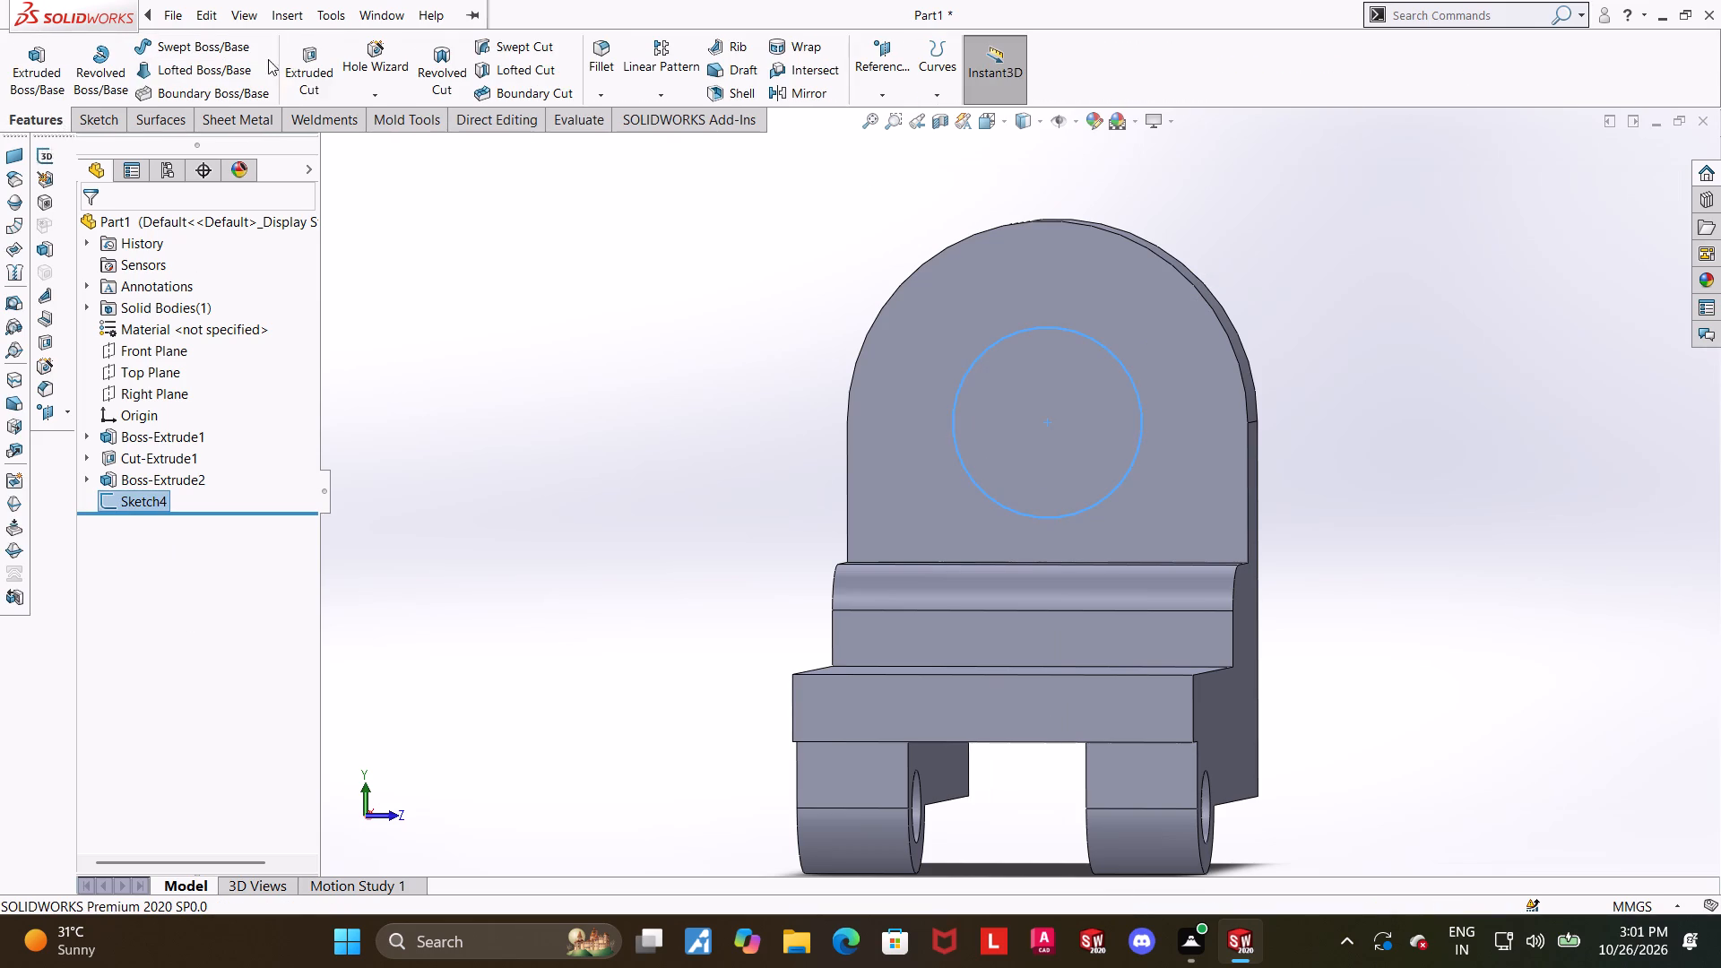
click(307, 61)
middle_drag(423, 289, 308, 341)
click(160, 340)
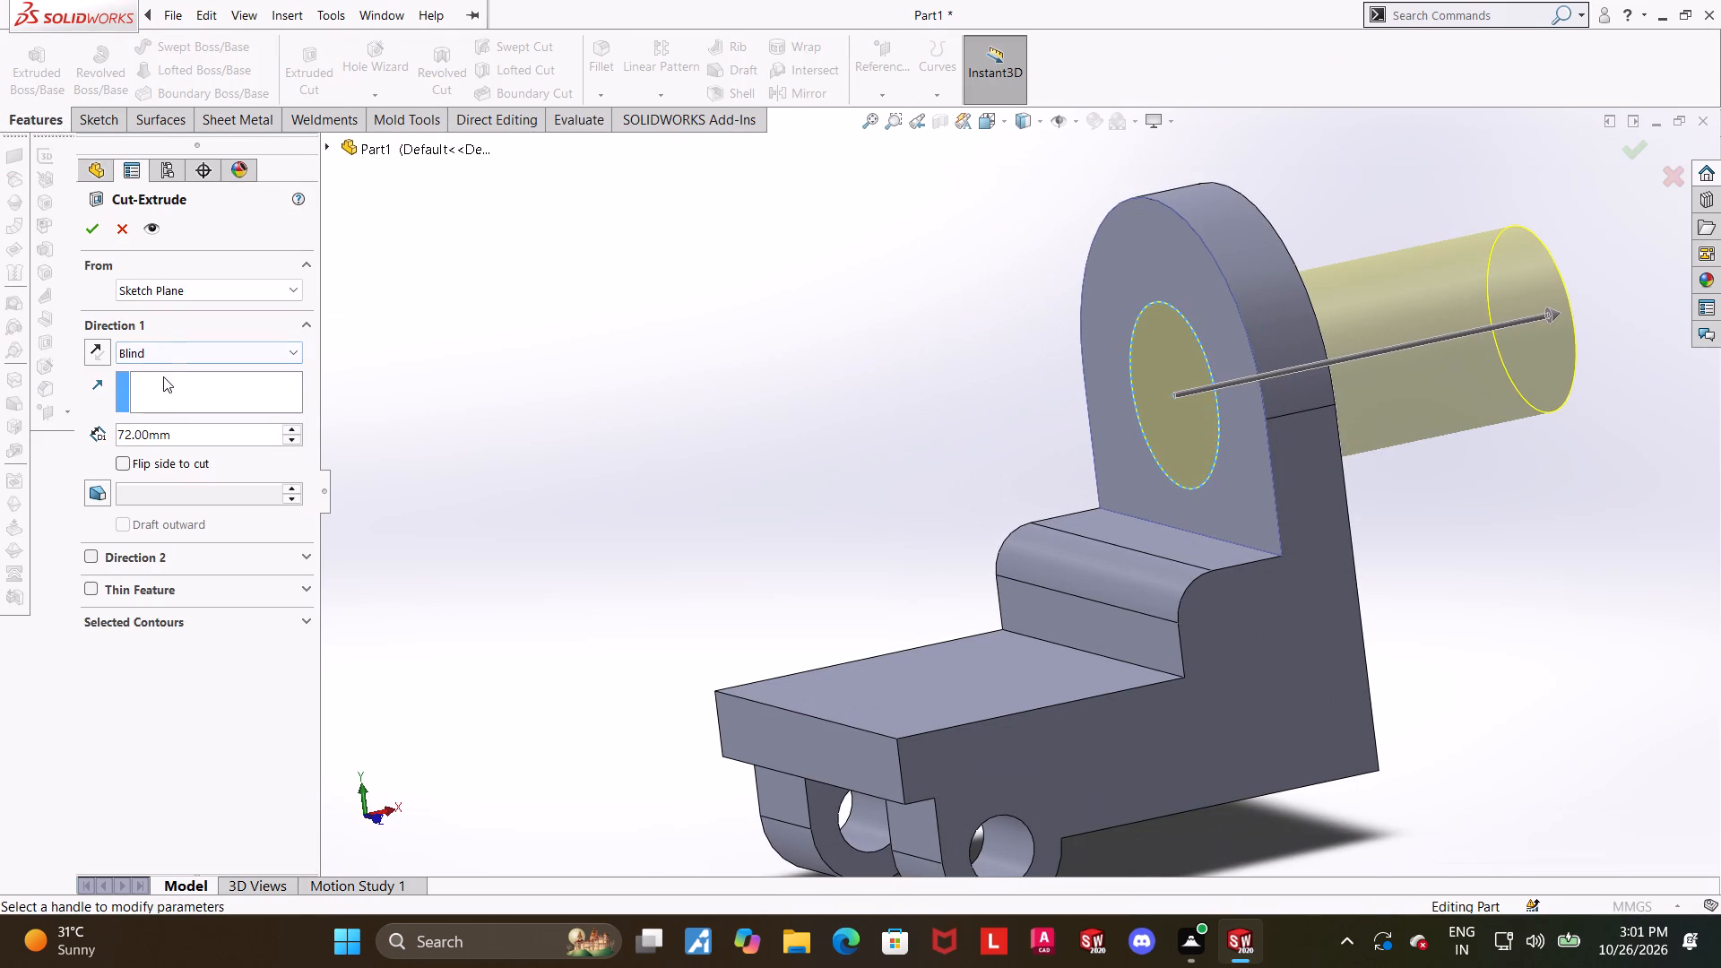
click(174, 350)
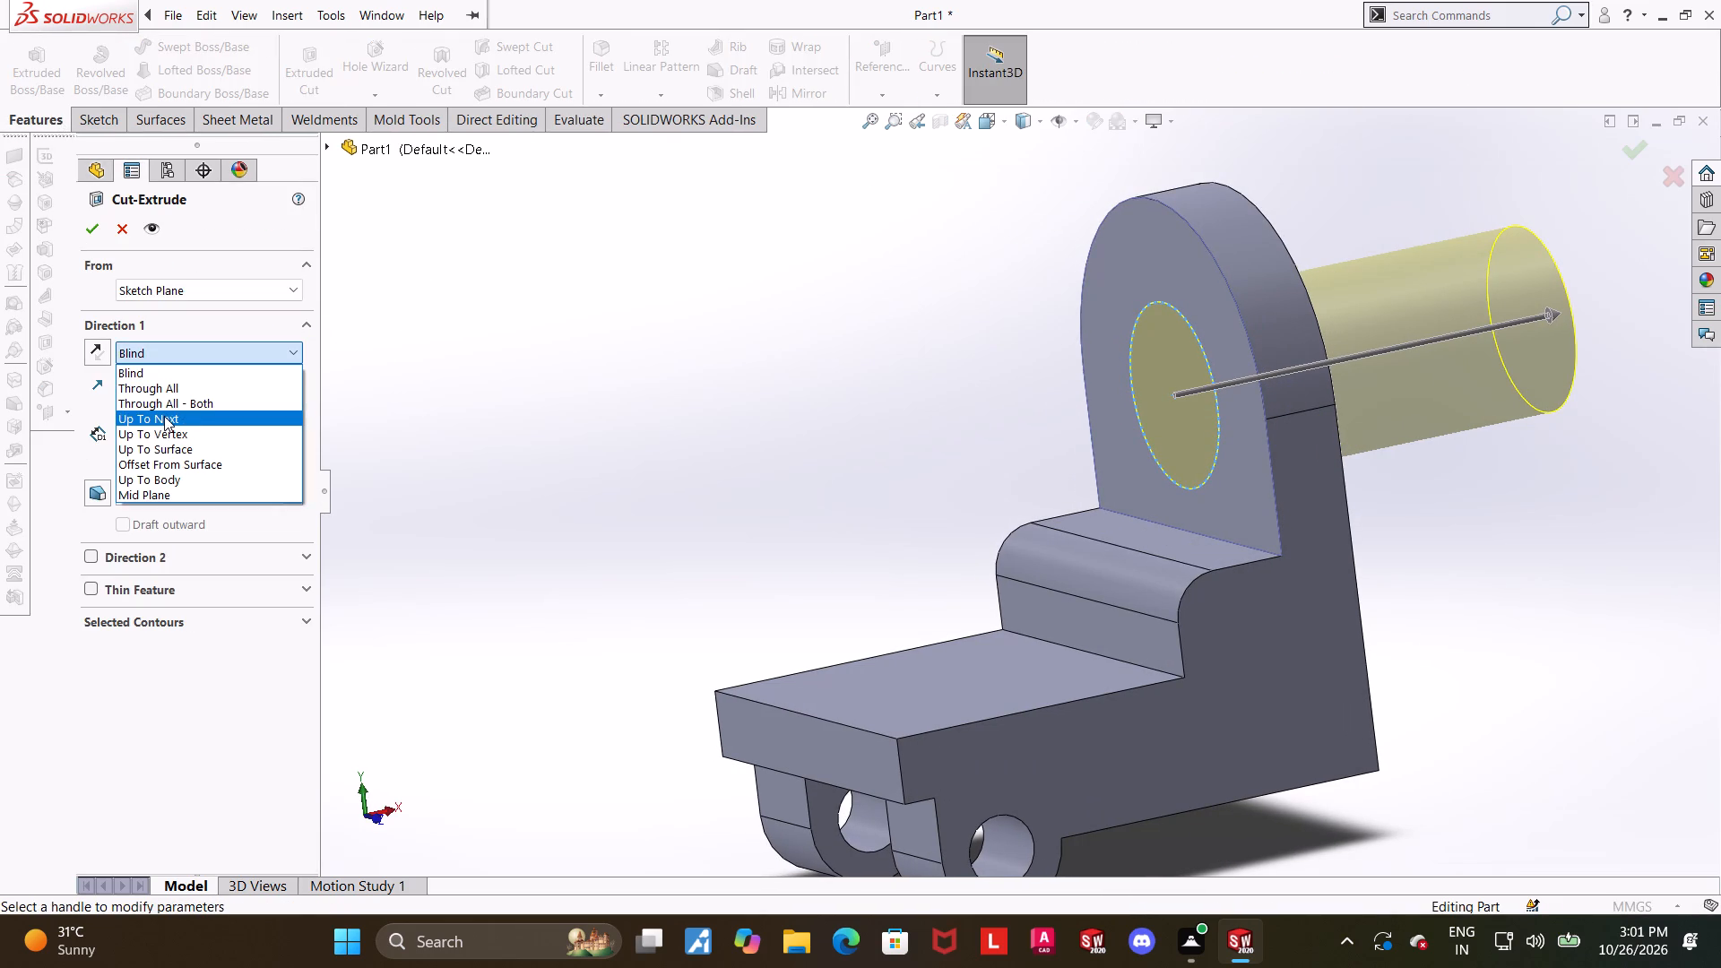
click(165, 416)
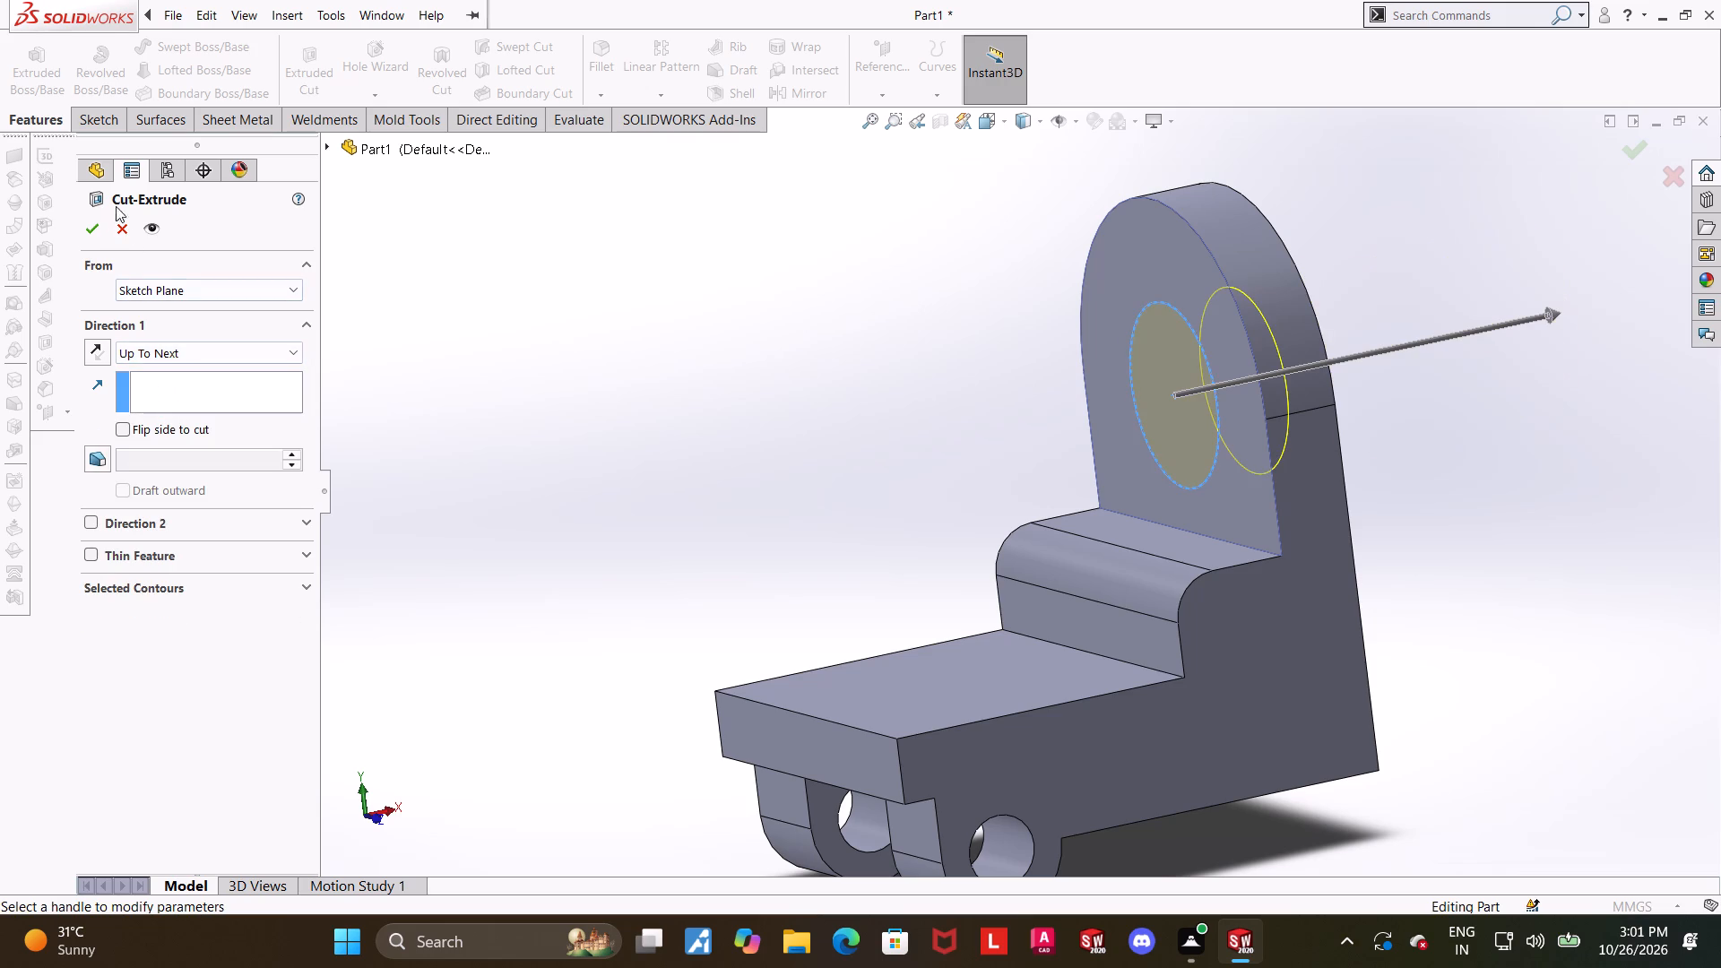
click(90, 225)
Examine the upright's new hole and the rest of the part from several angles.
click(832, 415)
middle_click(821, 419)
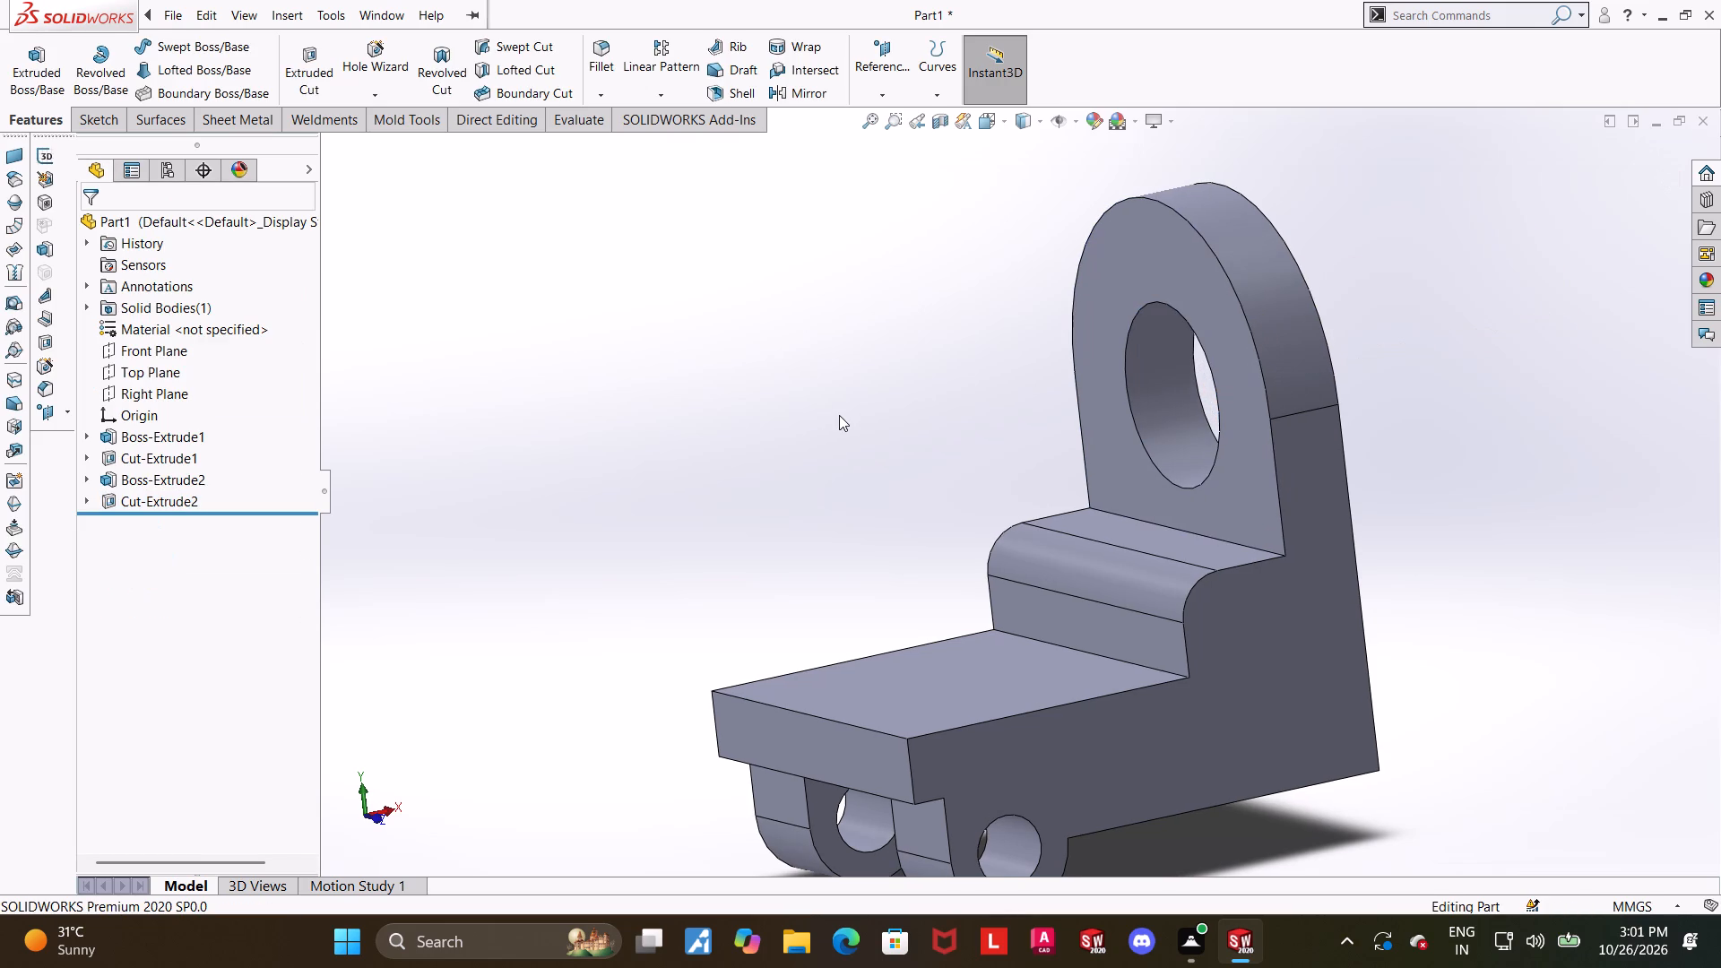
middle_drag(830, 425, 861, 398)
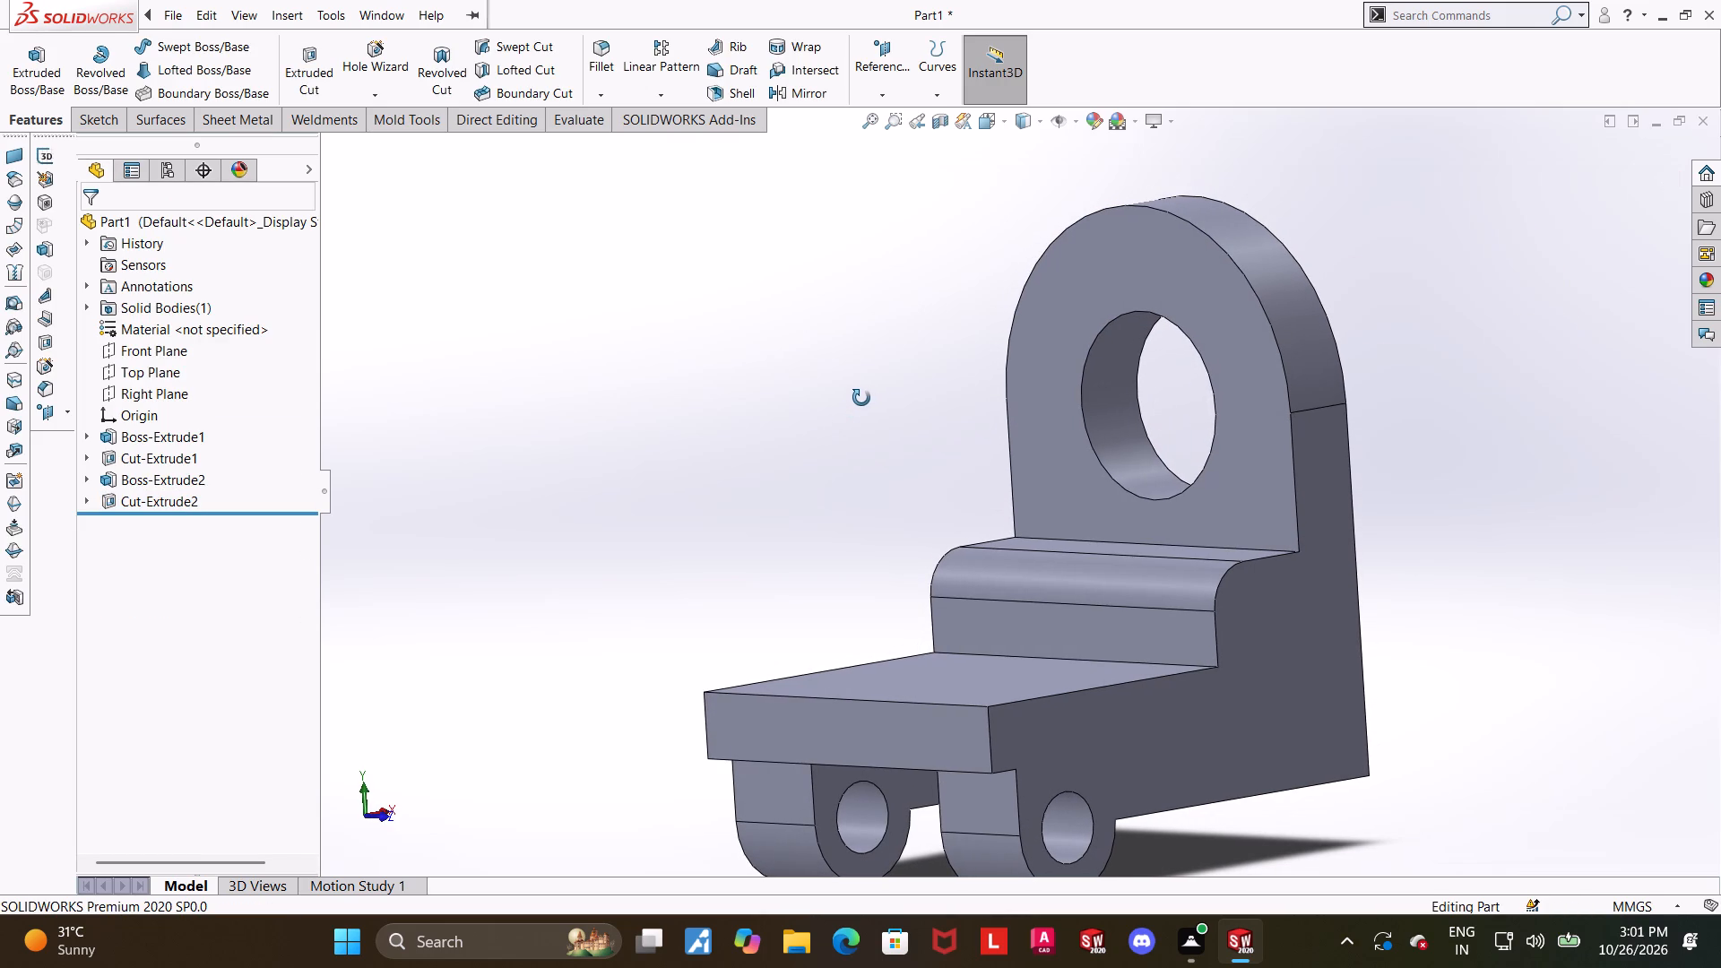
middle_drag(861, 398, 848, 405)
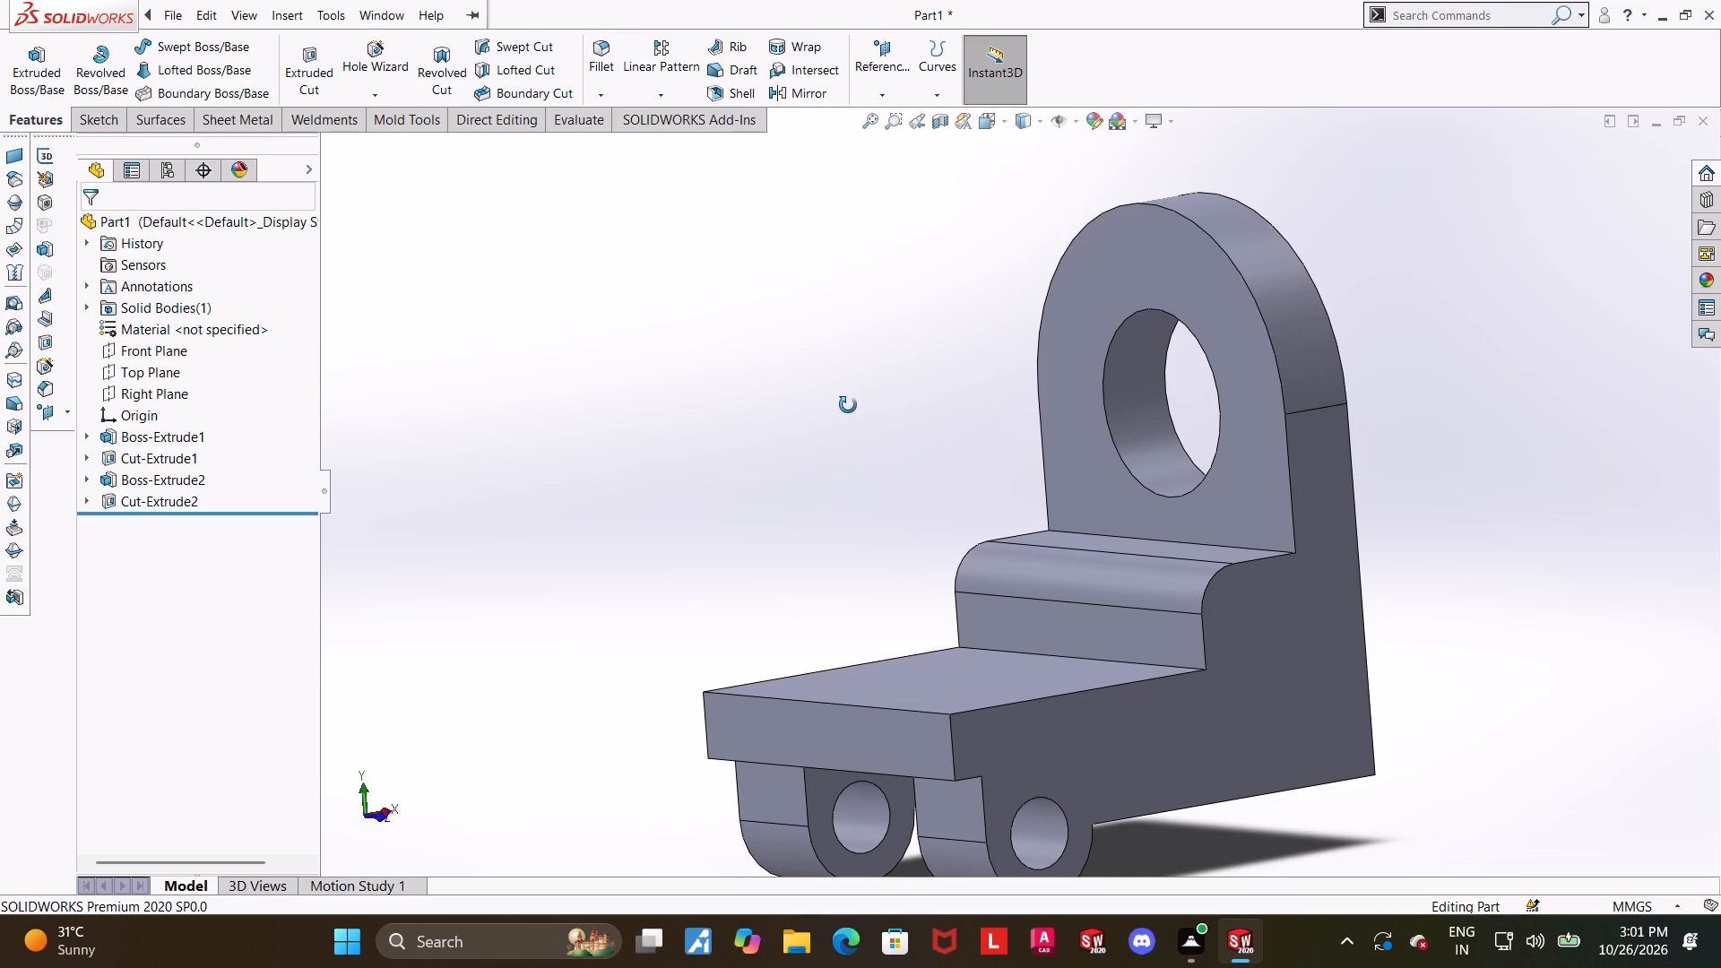
middle_drag(848, 405, 845, 413)
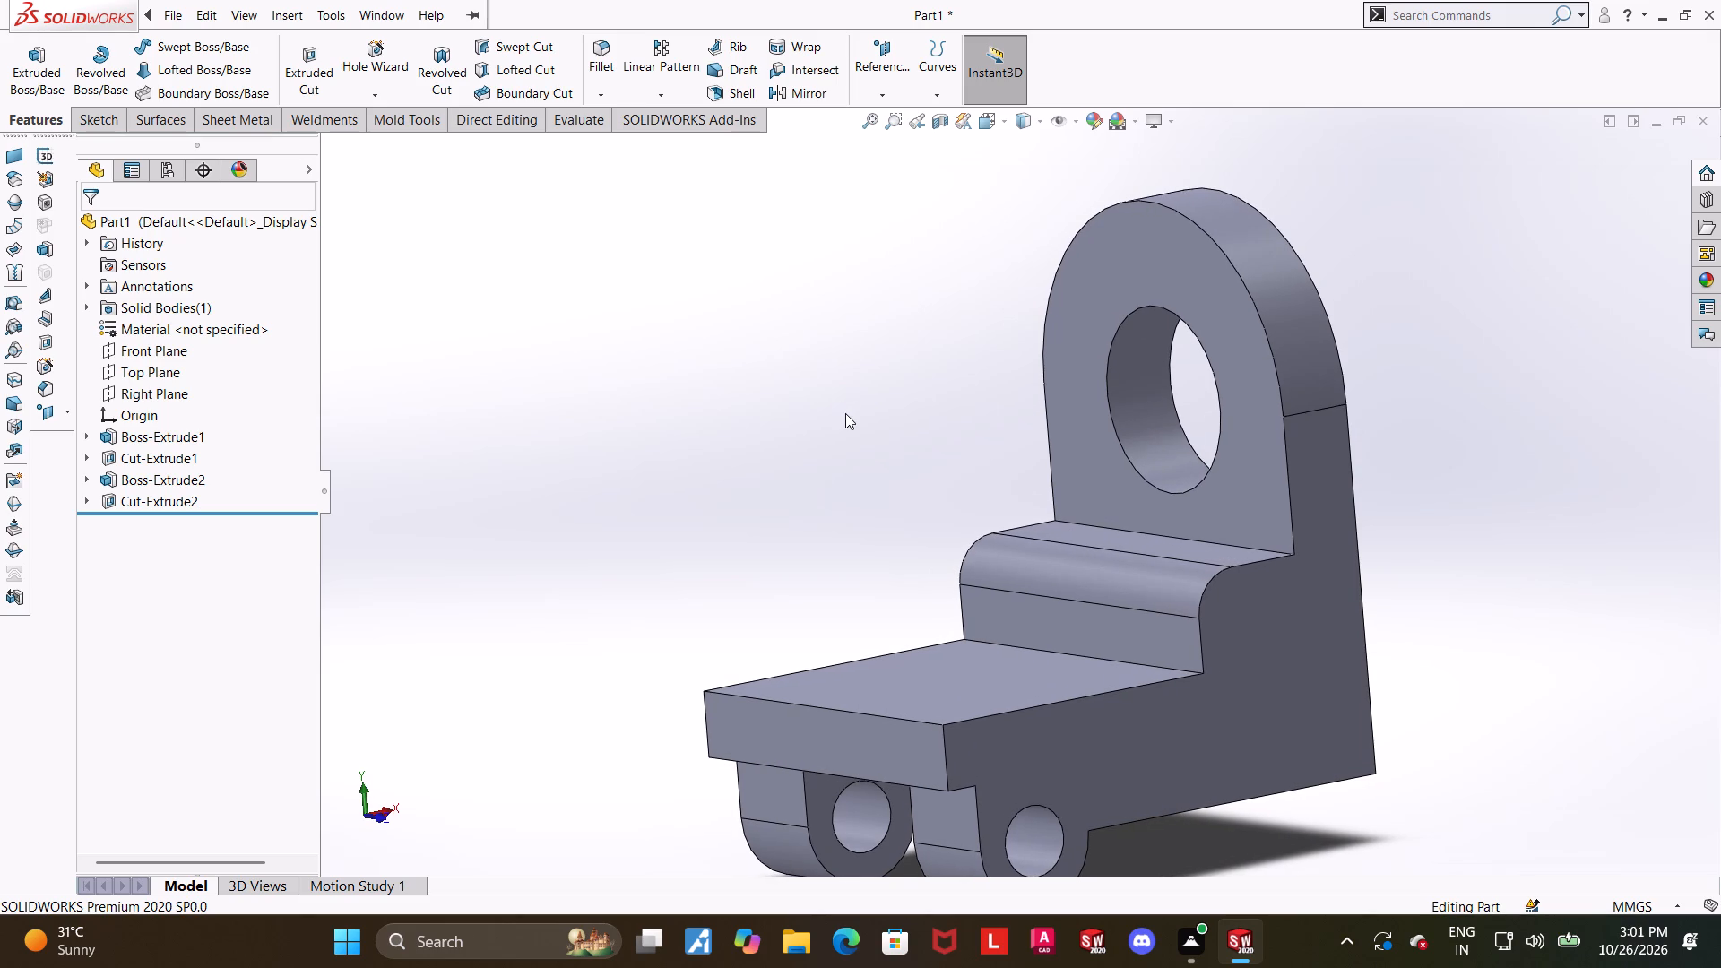
middle_drag(843, 415, 829, 437)
scroll(828, 426, up, 1)
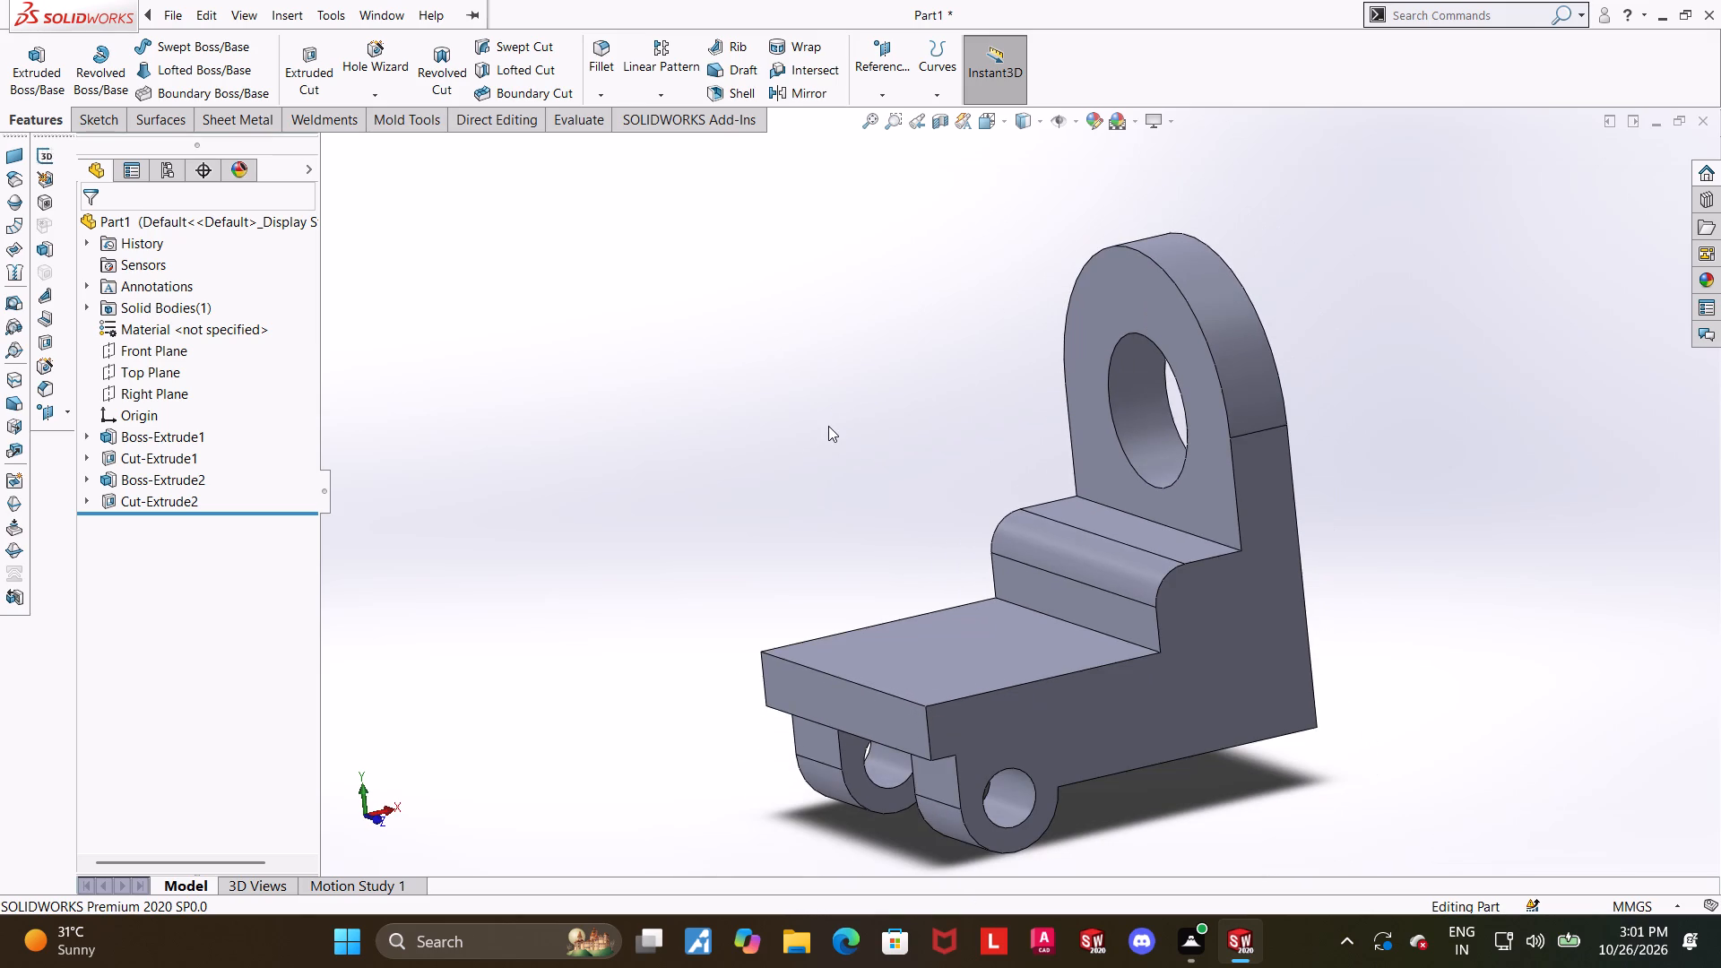
key(Escape)
Start a new sketch on the flat top face of the body's lower step and view it face-on.
click(990, 649)
click(1063, 586)
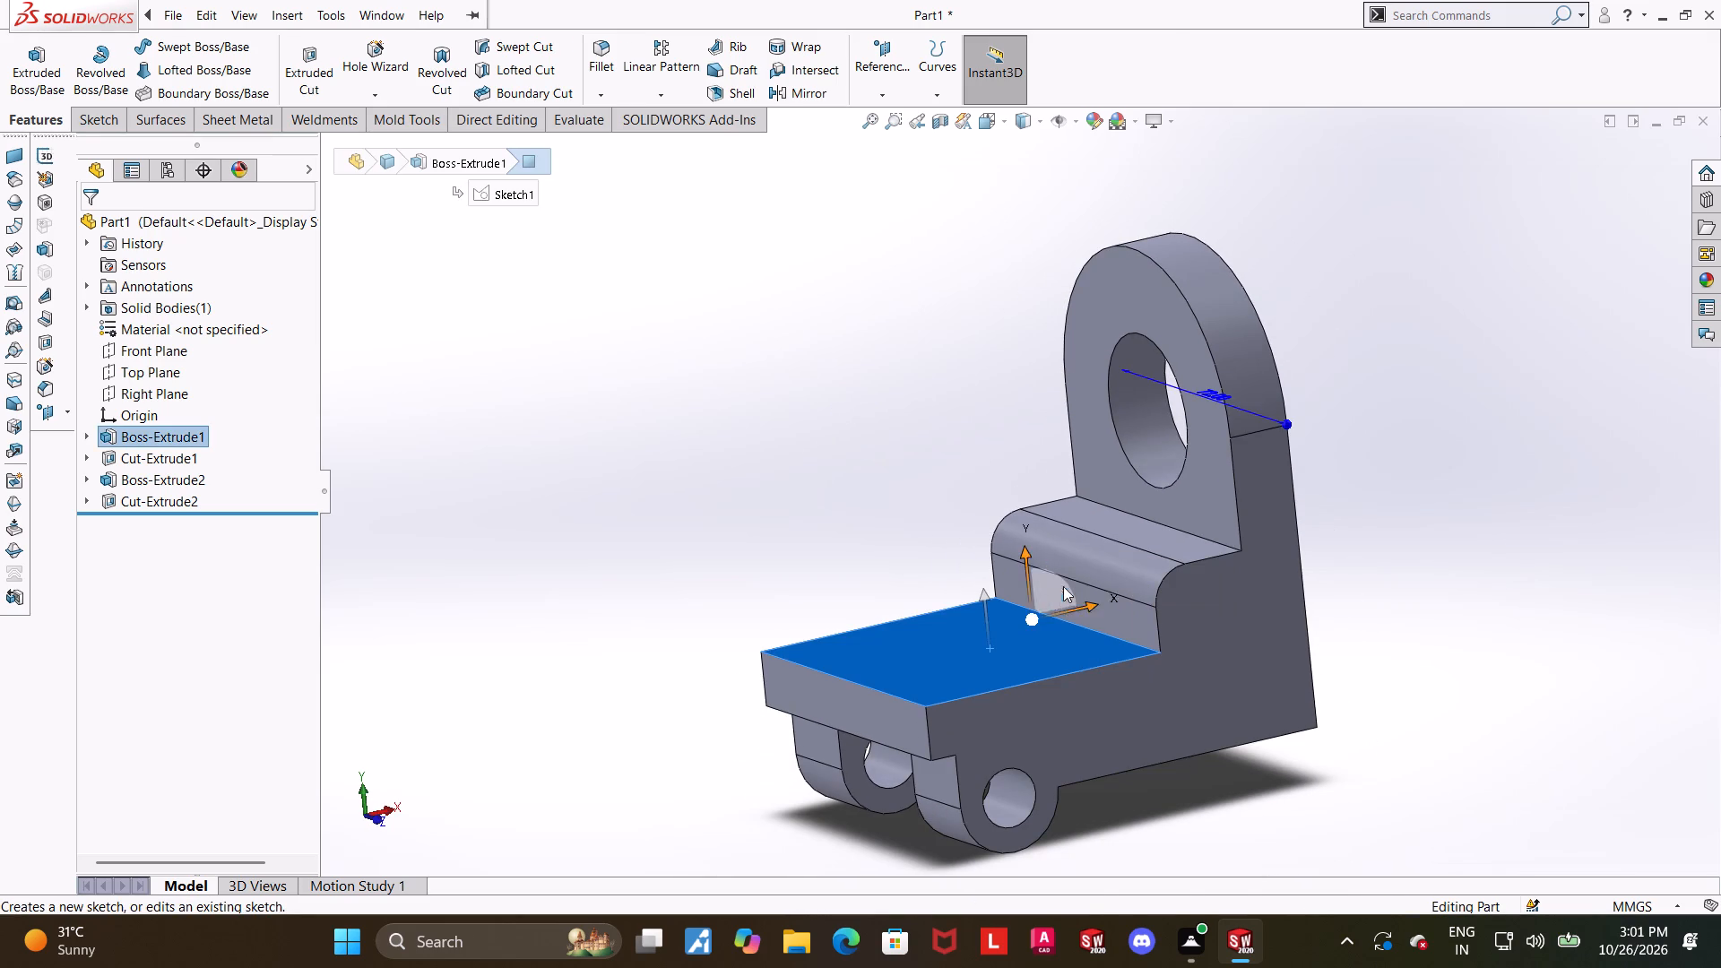
click(143, 529)
click(185, 504)
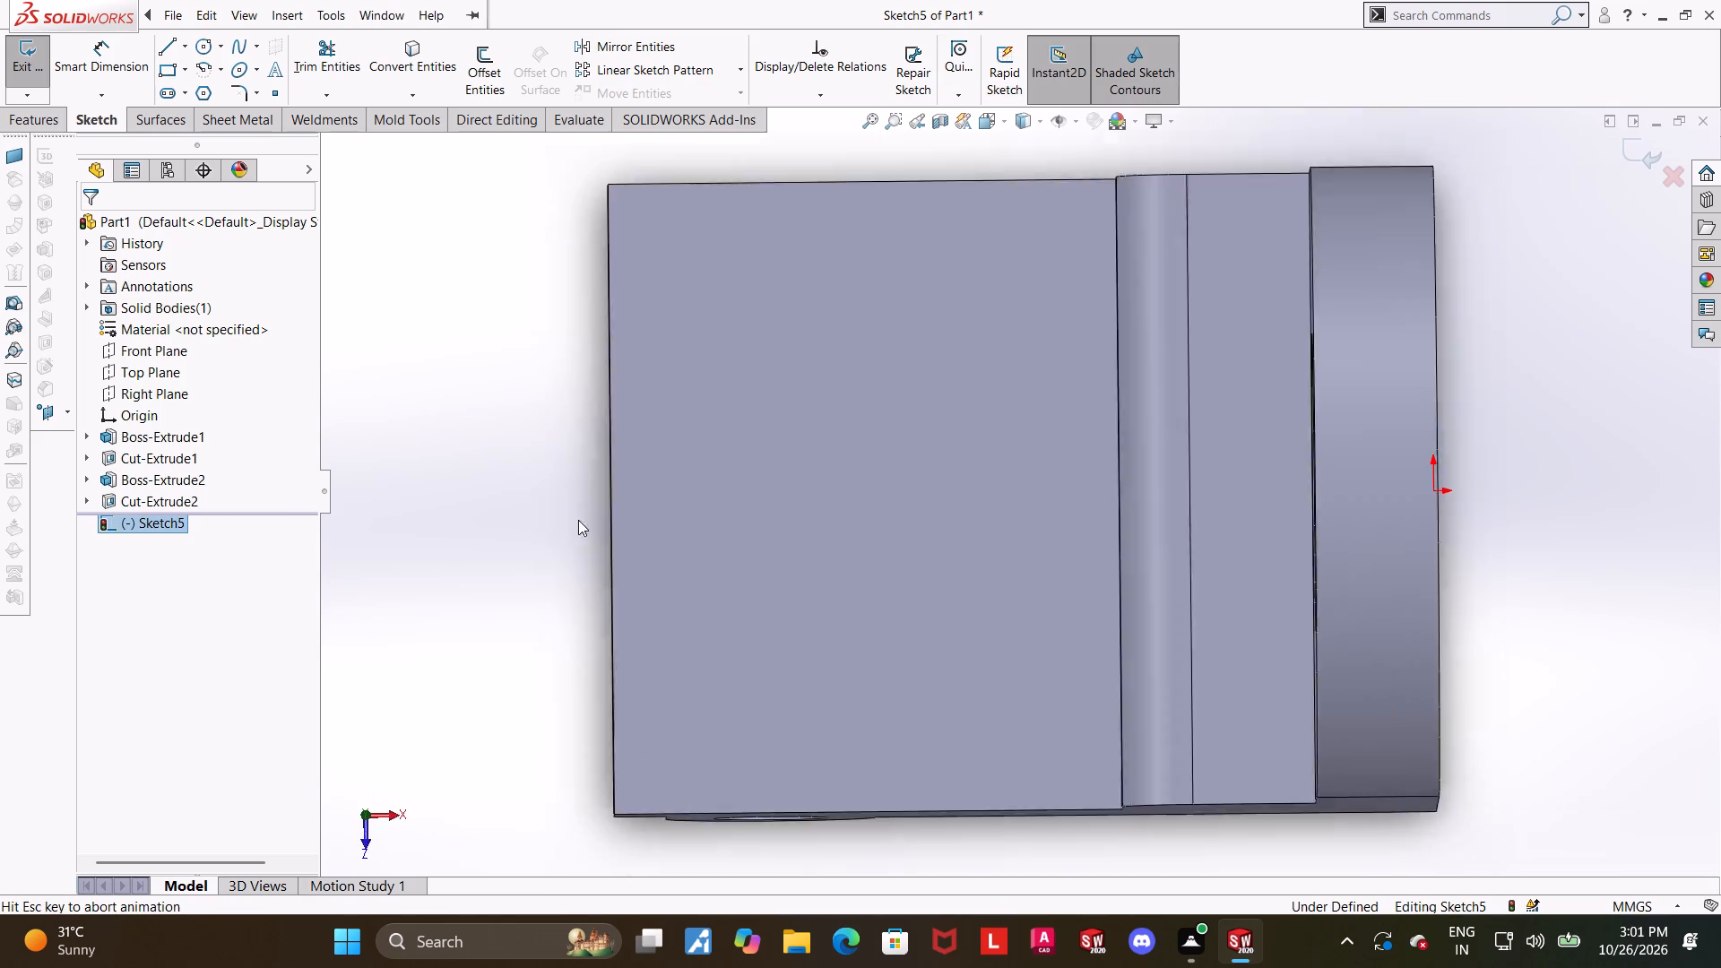
Sketch a circle about 22 mm in diameter on the lower step's top face, with its centre level with the origin.
scroll(714, 528, up, 1)
scroll(816, 515, down, 1)
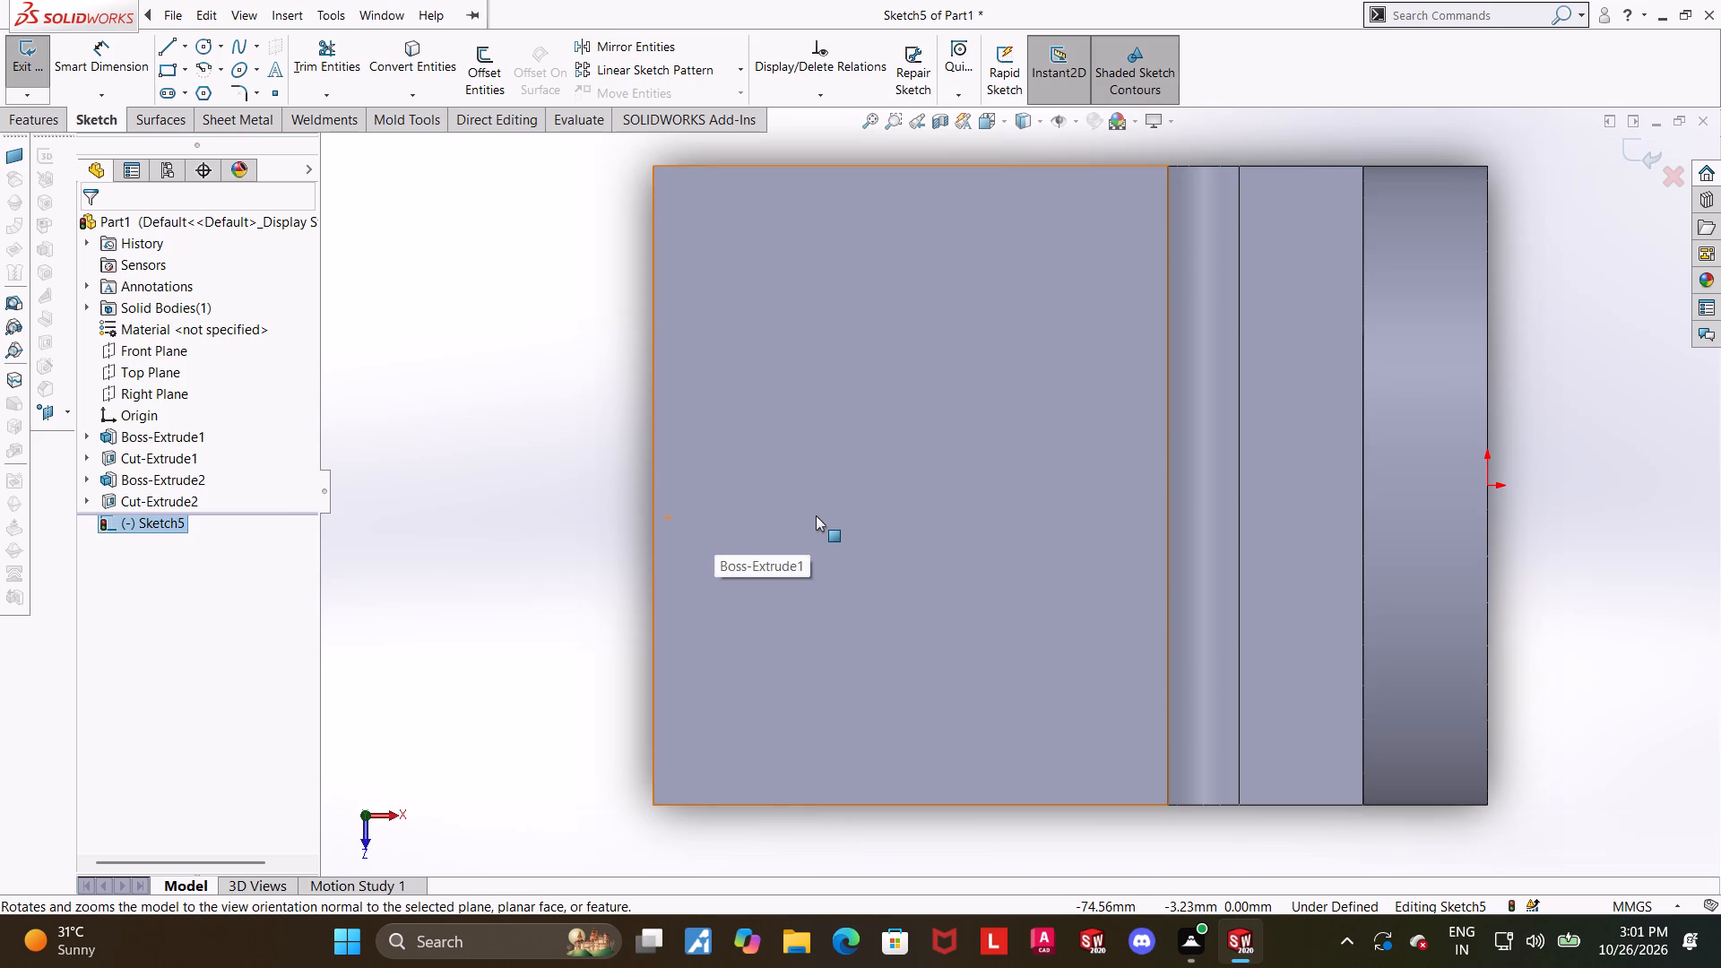
scroll(1137, 521, down, 1)
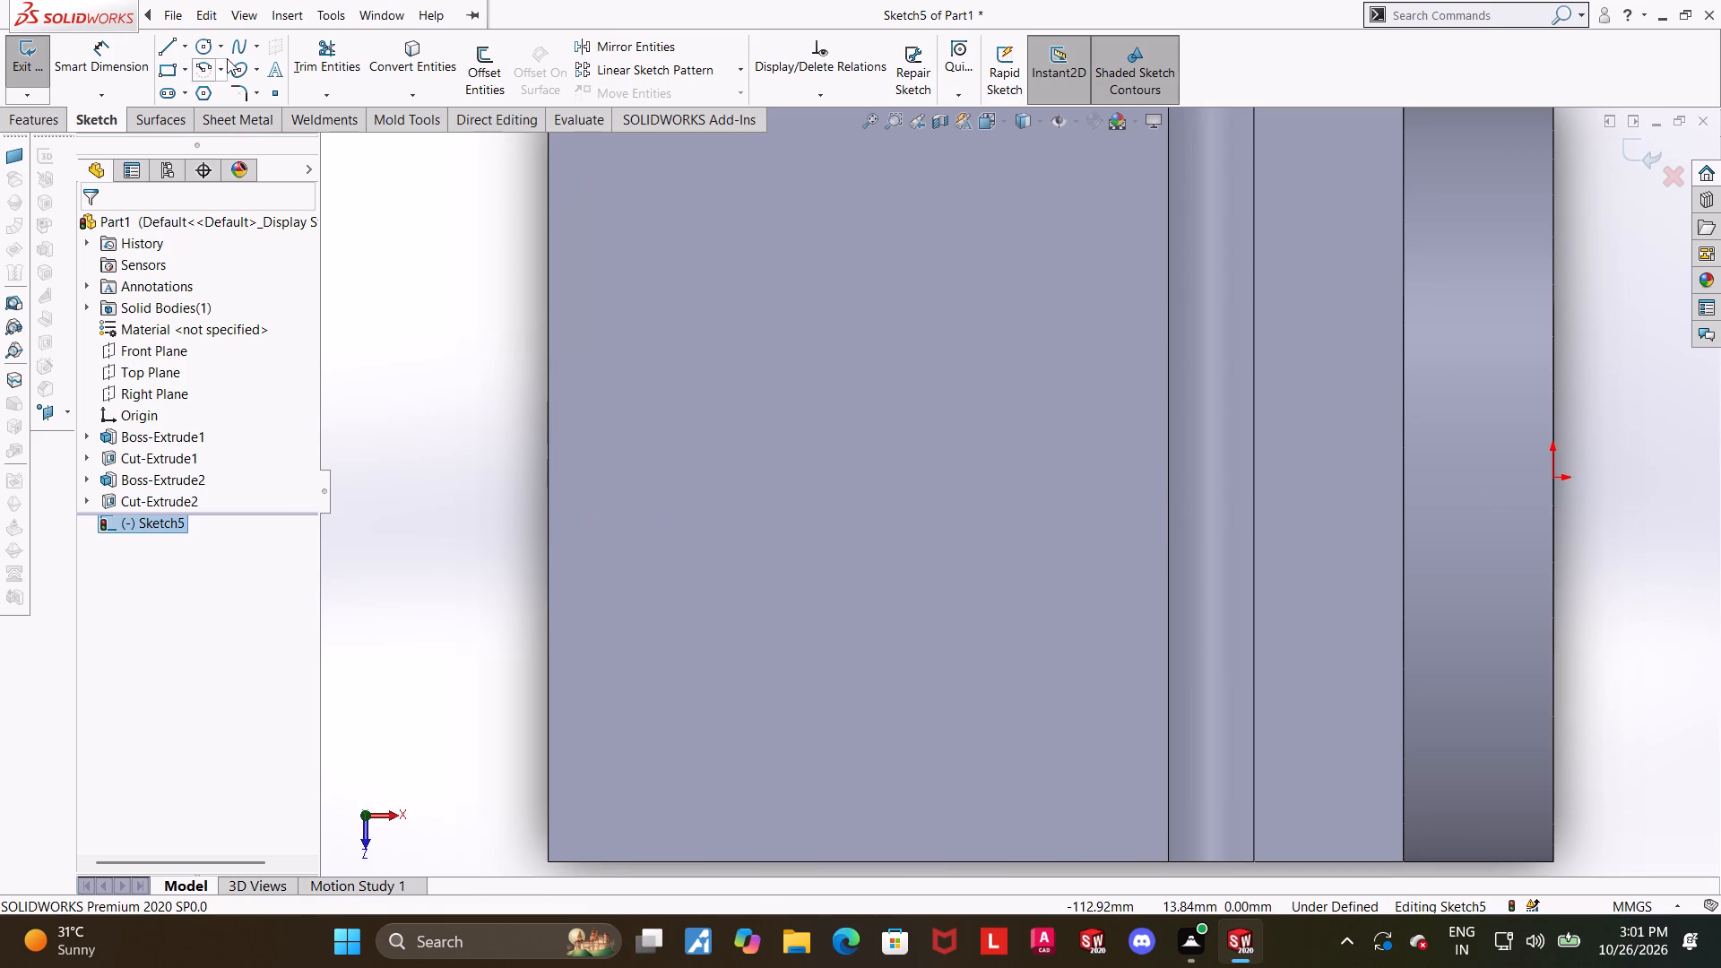
click(204, 41)
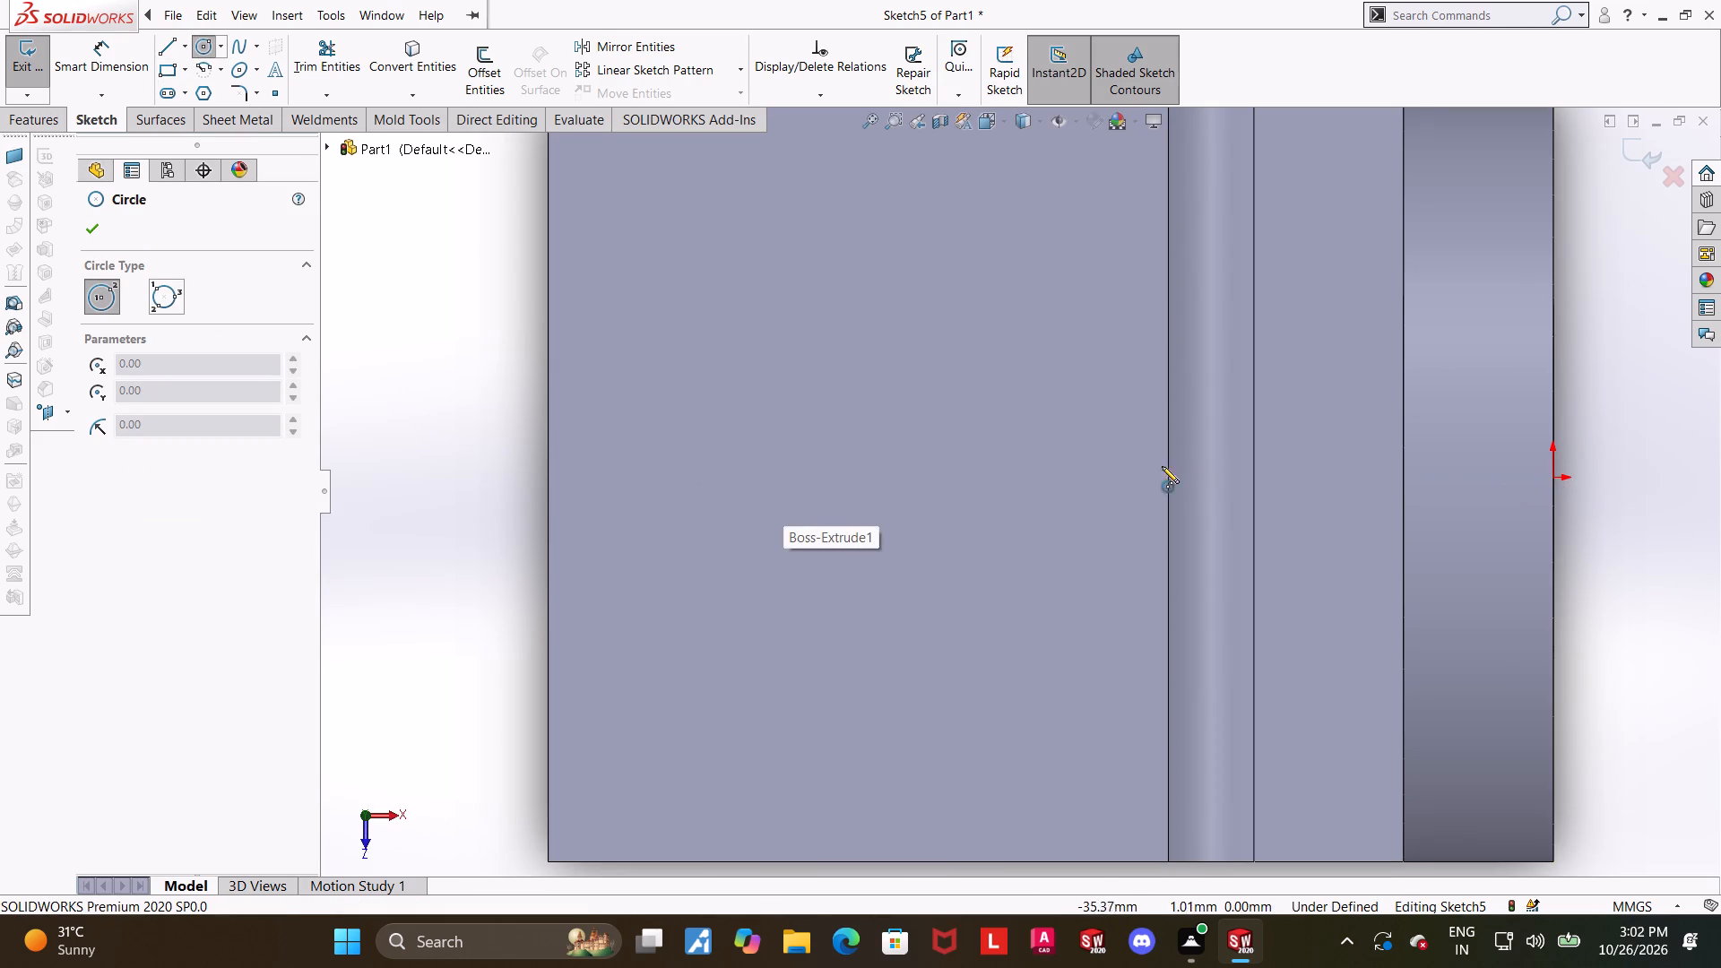
click(838, 482)
click(917, 389)
key(Escape)
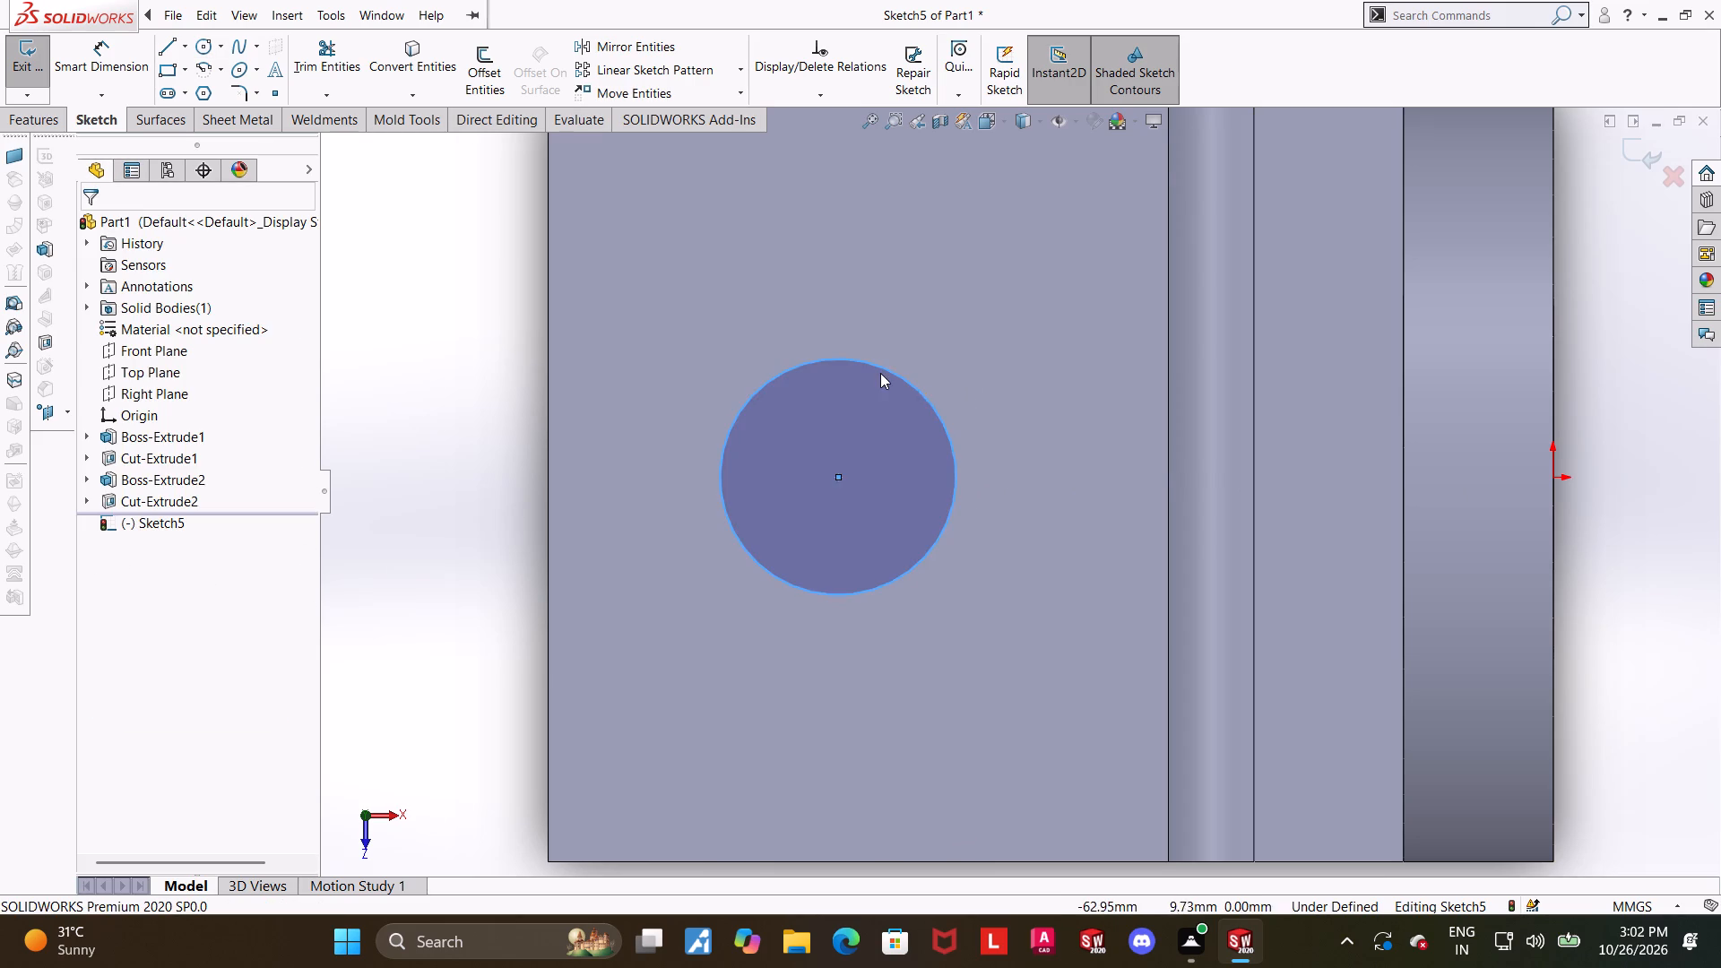
key(Escape)
Dimension the new circle to 44 mm diameter.
click(90, 55)
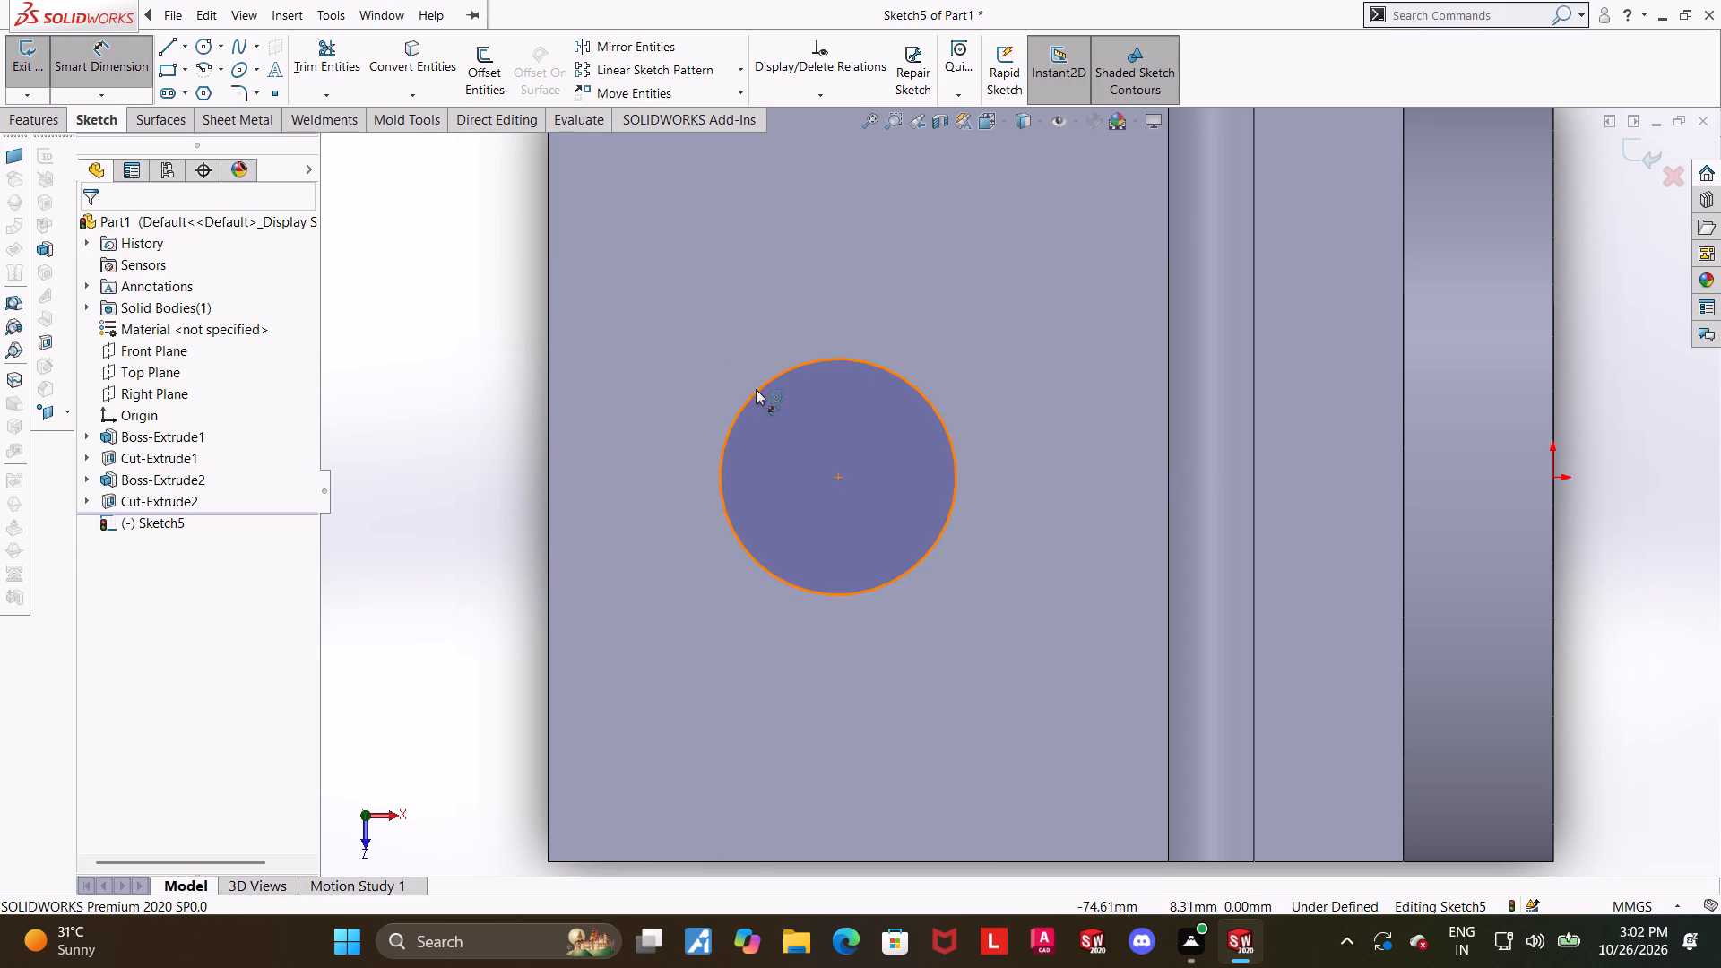
click(756, 389)
click(693, 294)
text(44)
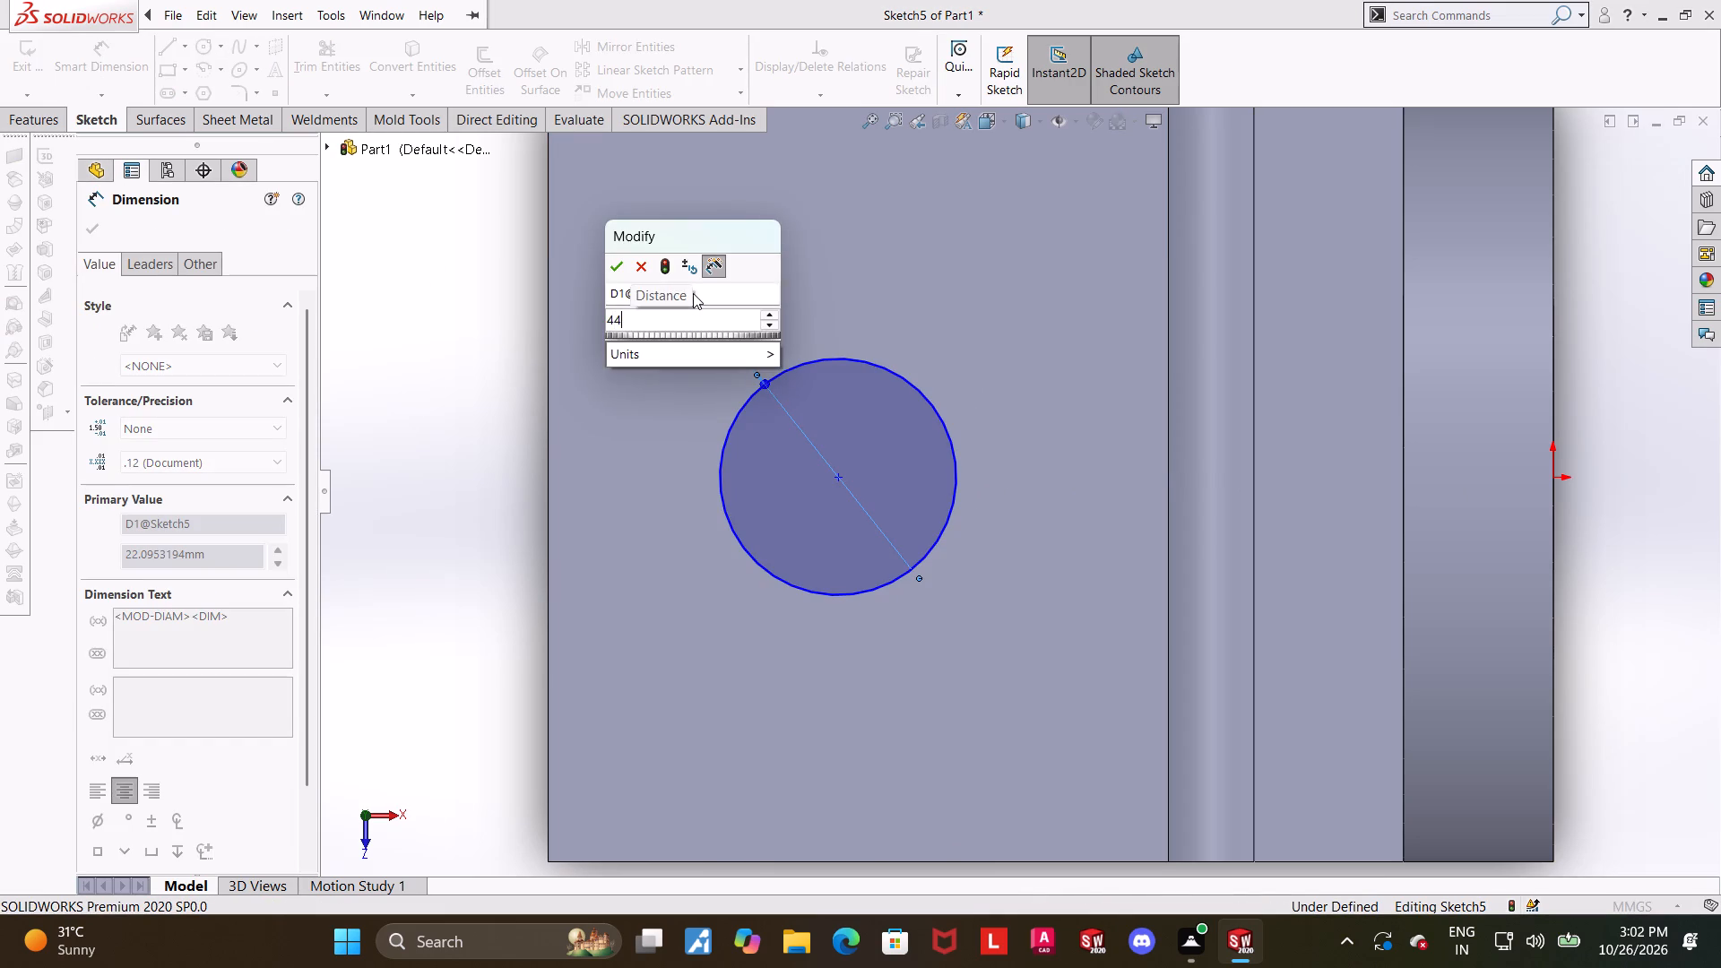
key(Return)
key(Escape)
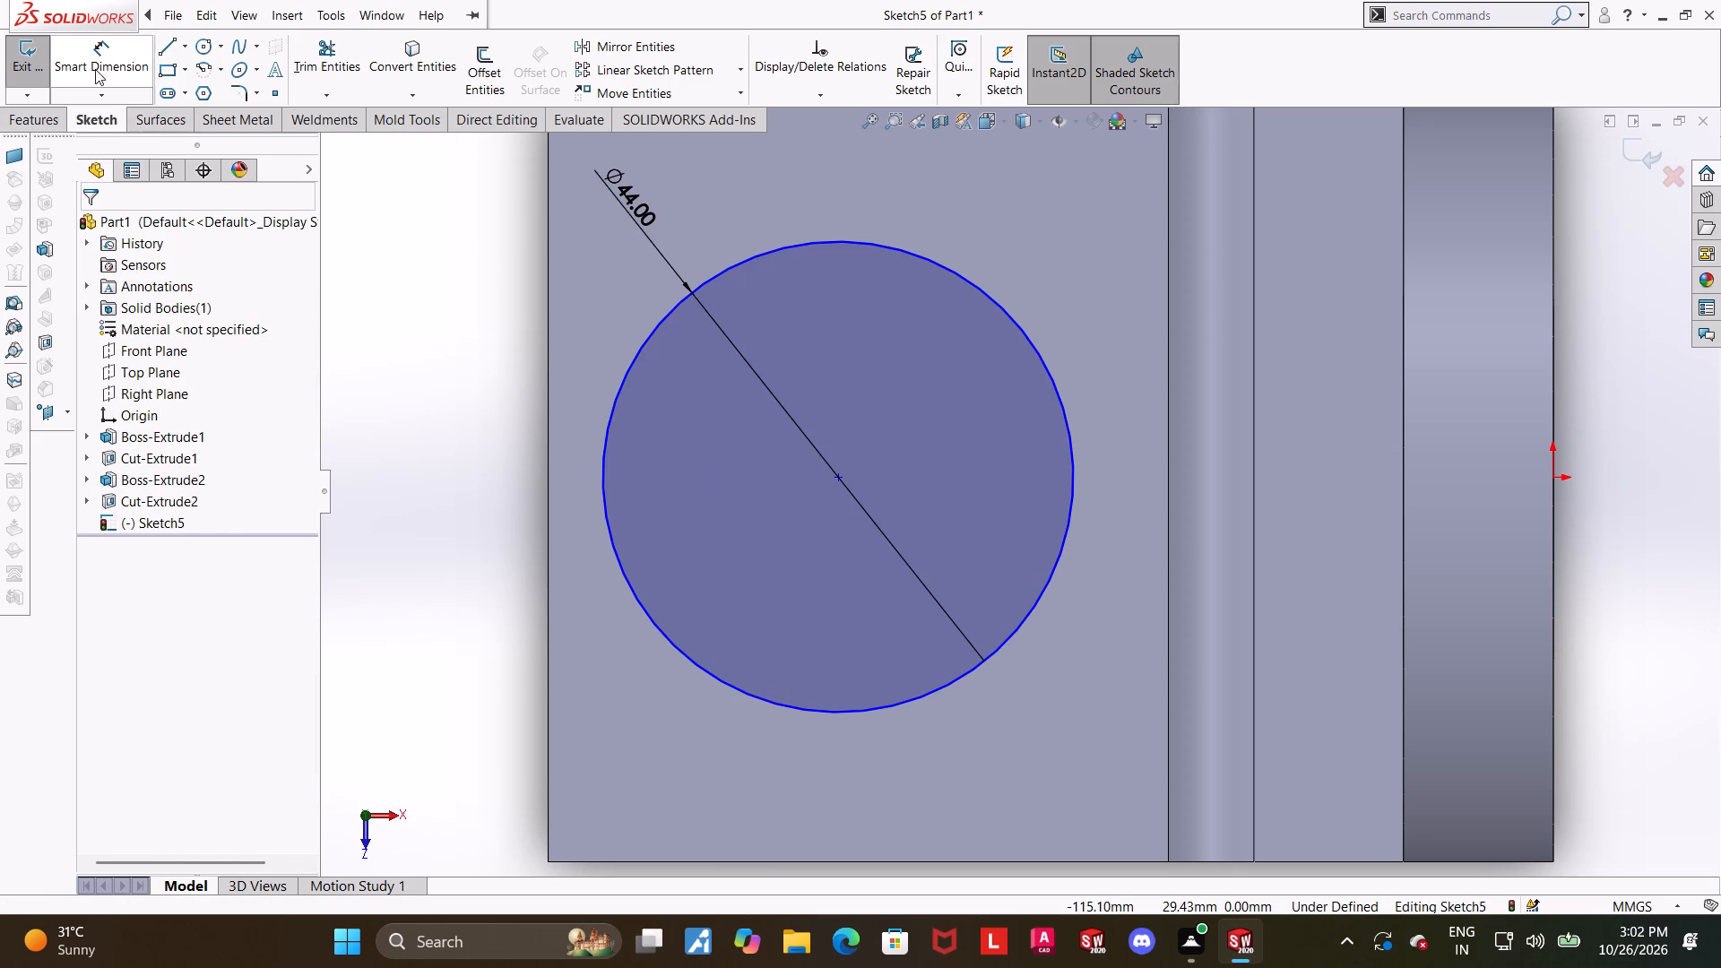
key(Escape)
Draw two horizontal lines from the circle's opposite tangent points to the raised step's edge and join their ends with a 44 mm vertical line.
click(161, 39)
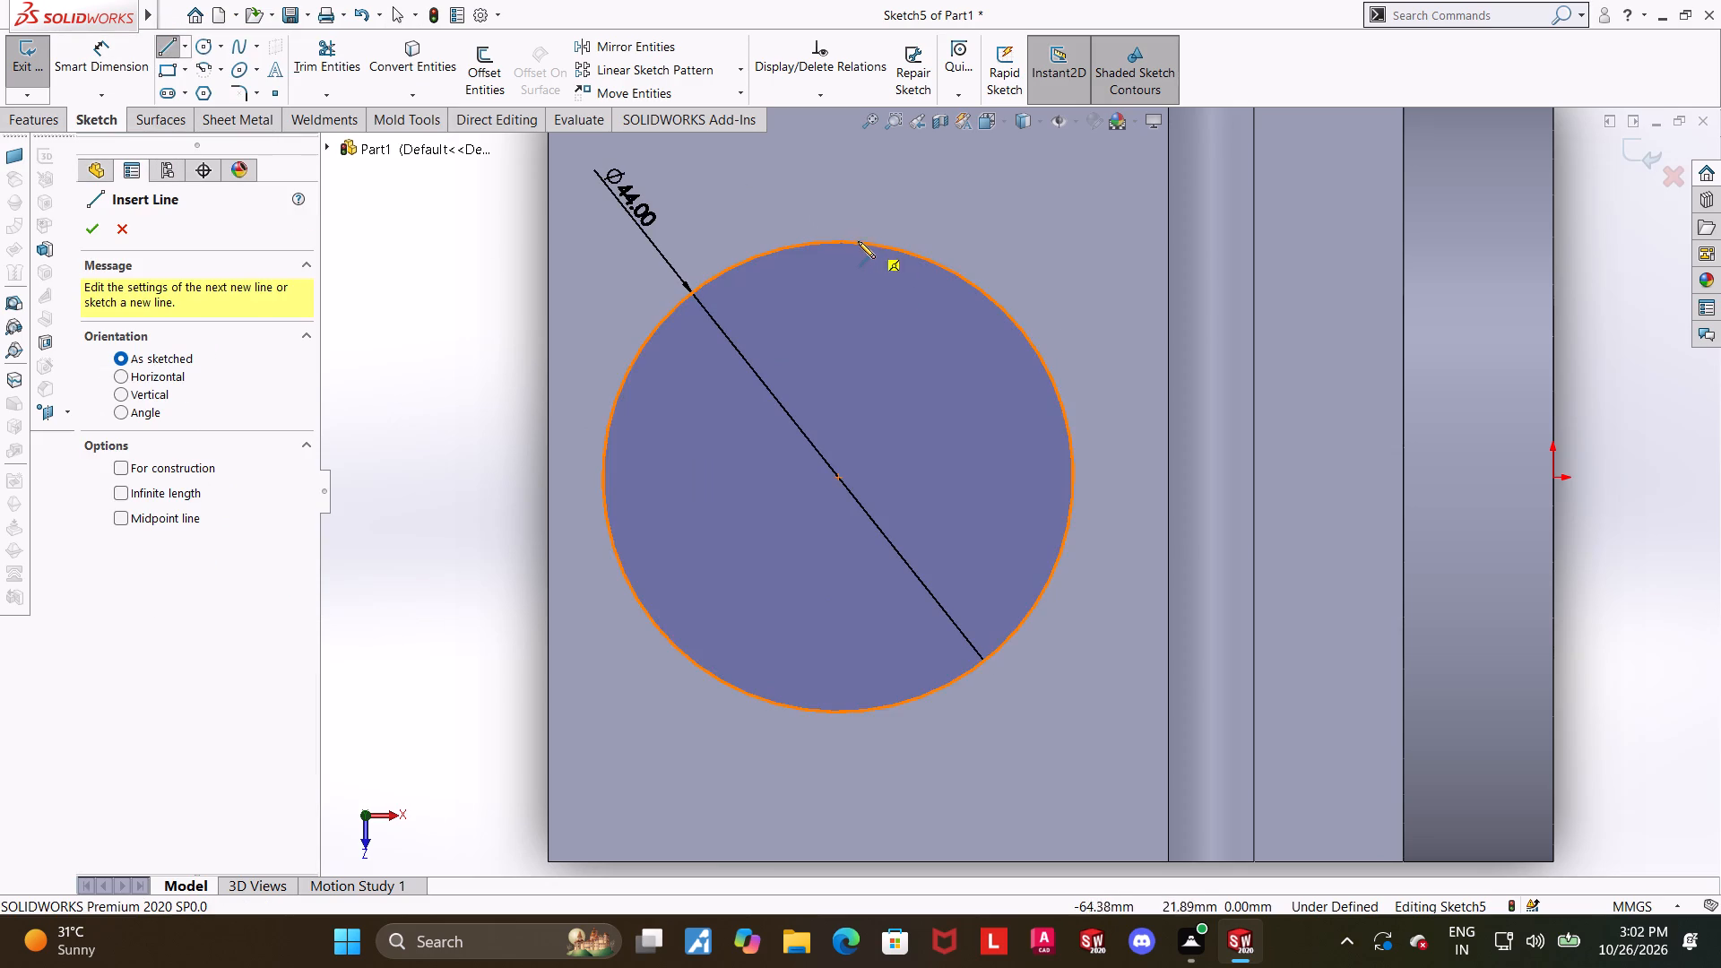
click(834, 238)
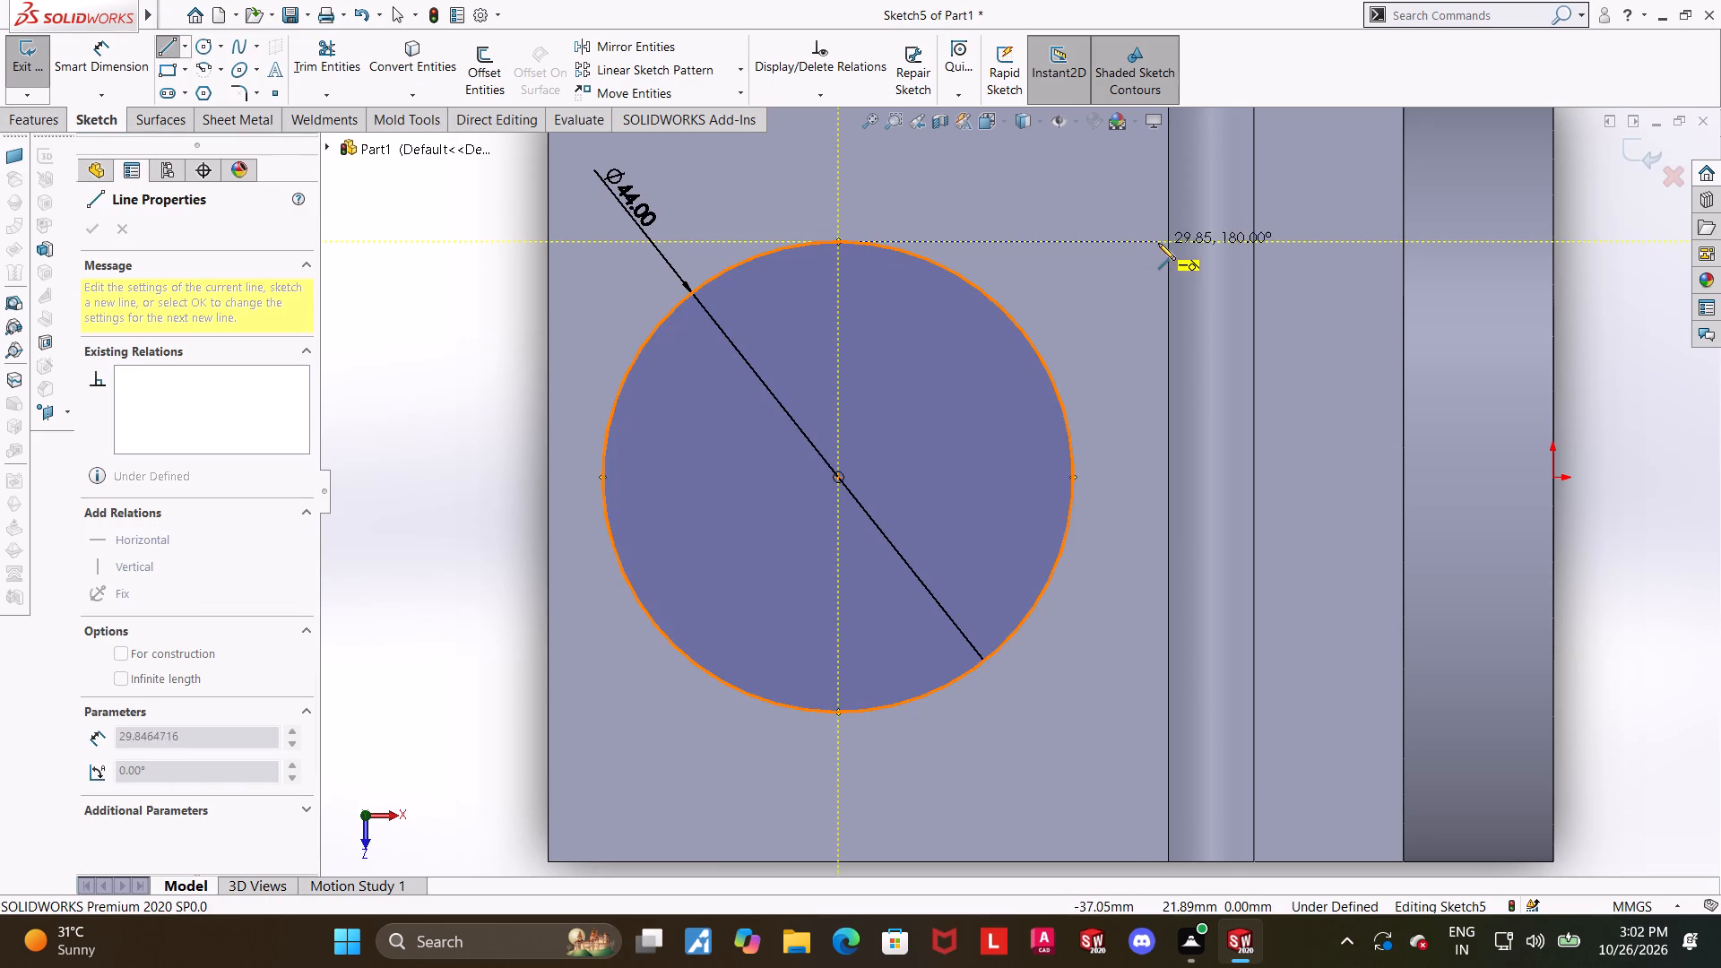
click(1167, 241)
key(Escape)
key(Escape)
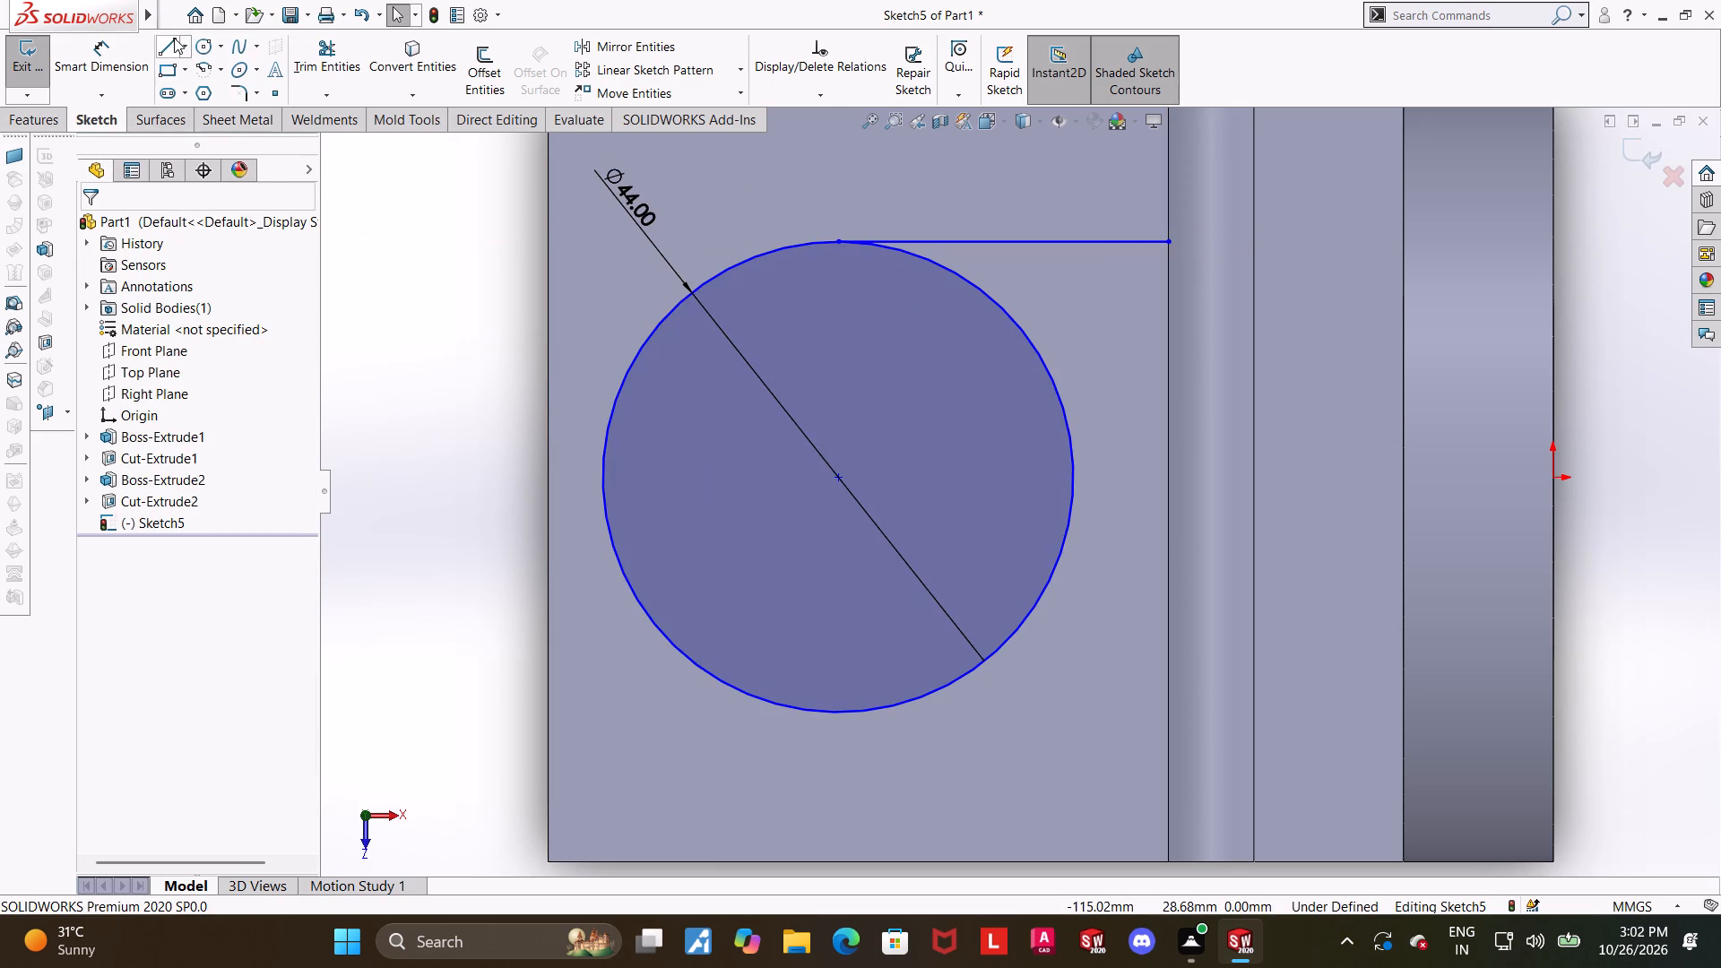
click(174, 38)
click(840, 716)
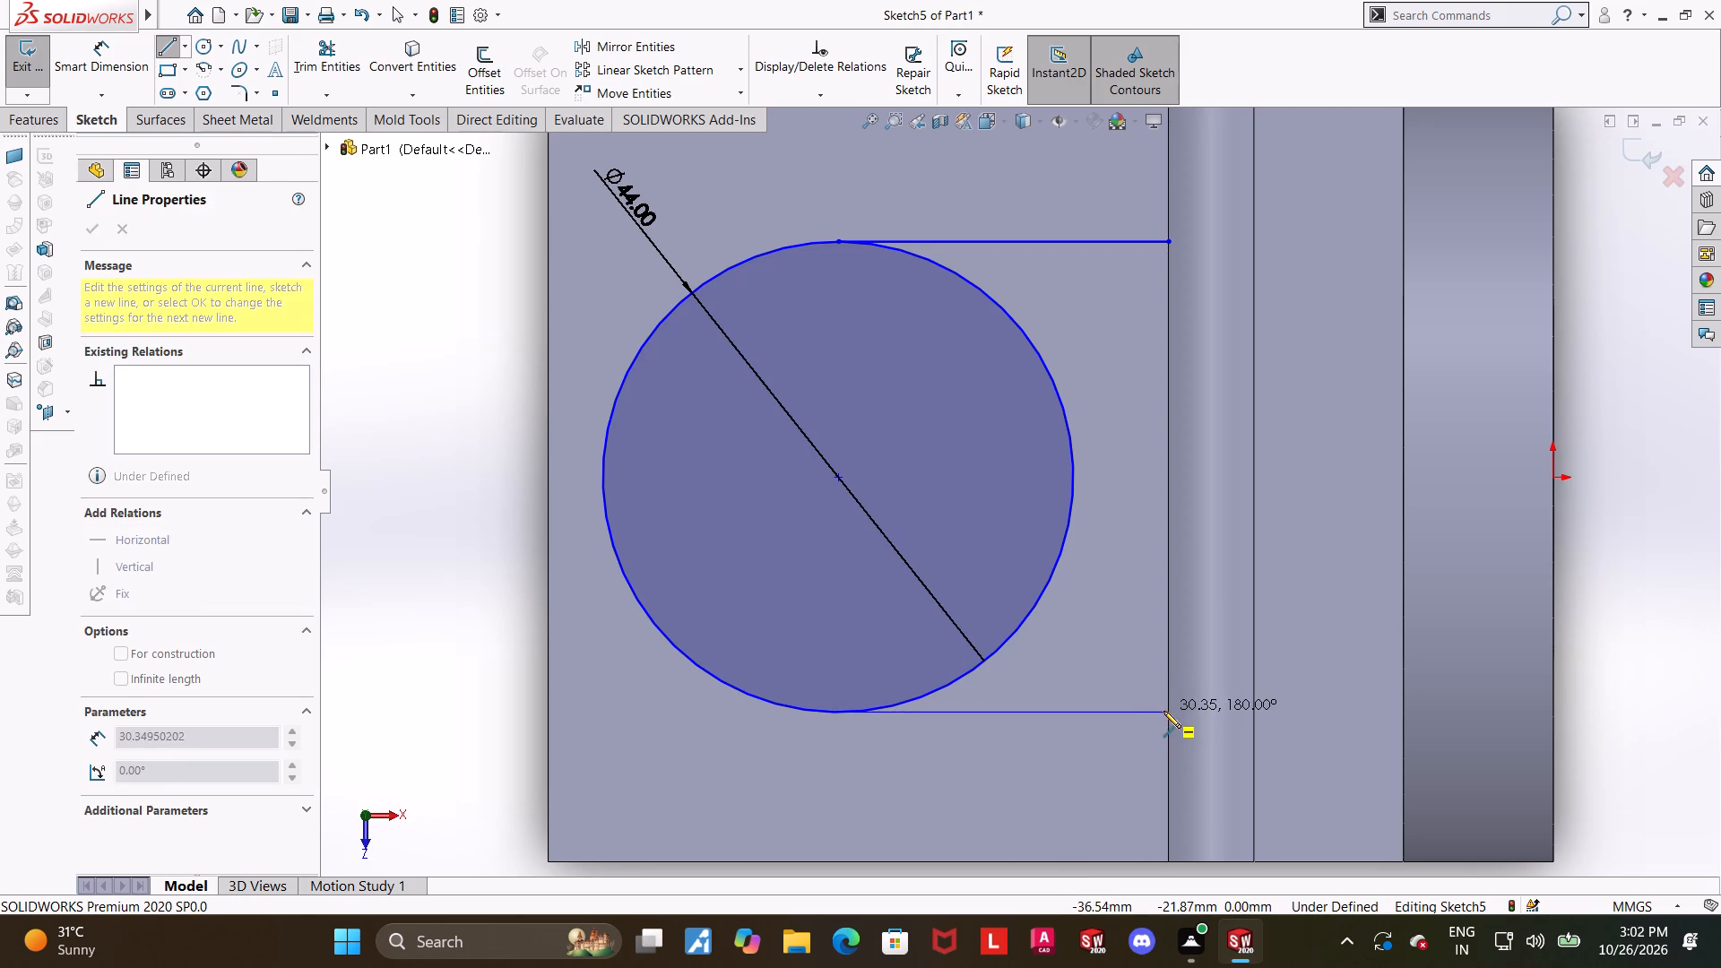
click(1164, 711)
click(1166, 240)
key(Escape)
key(Escape)
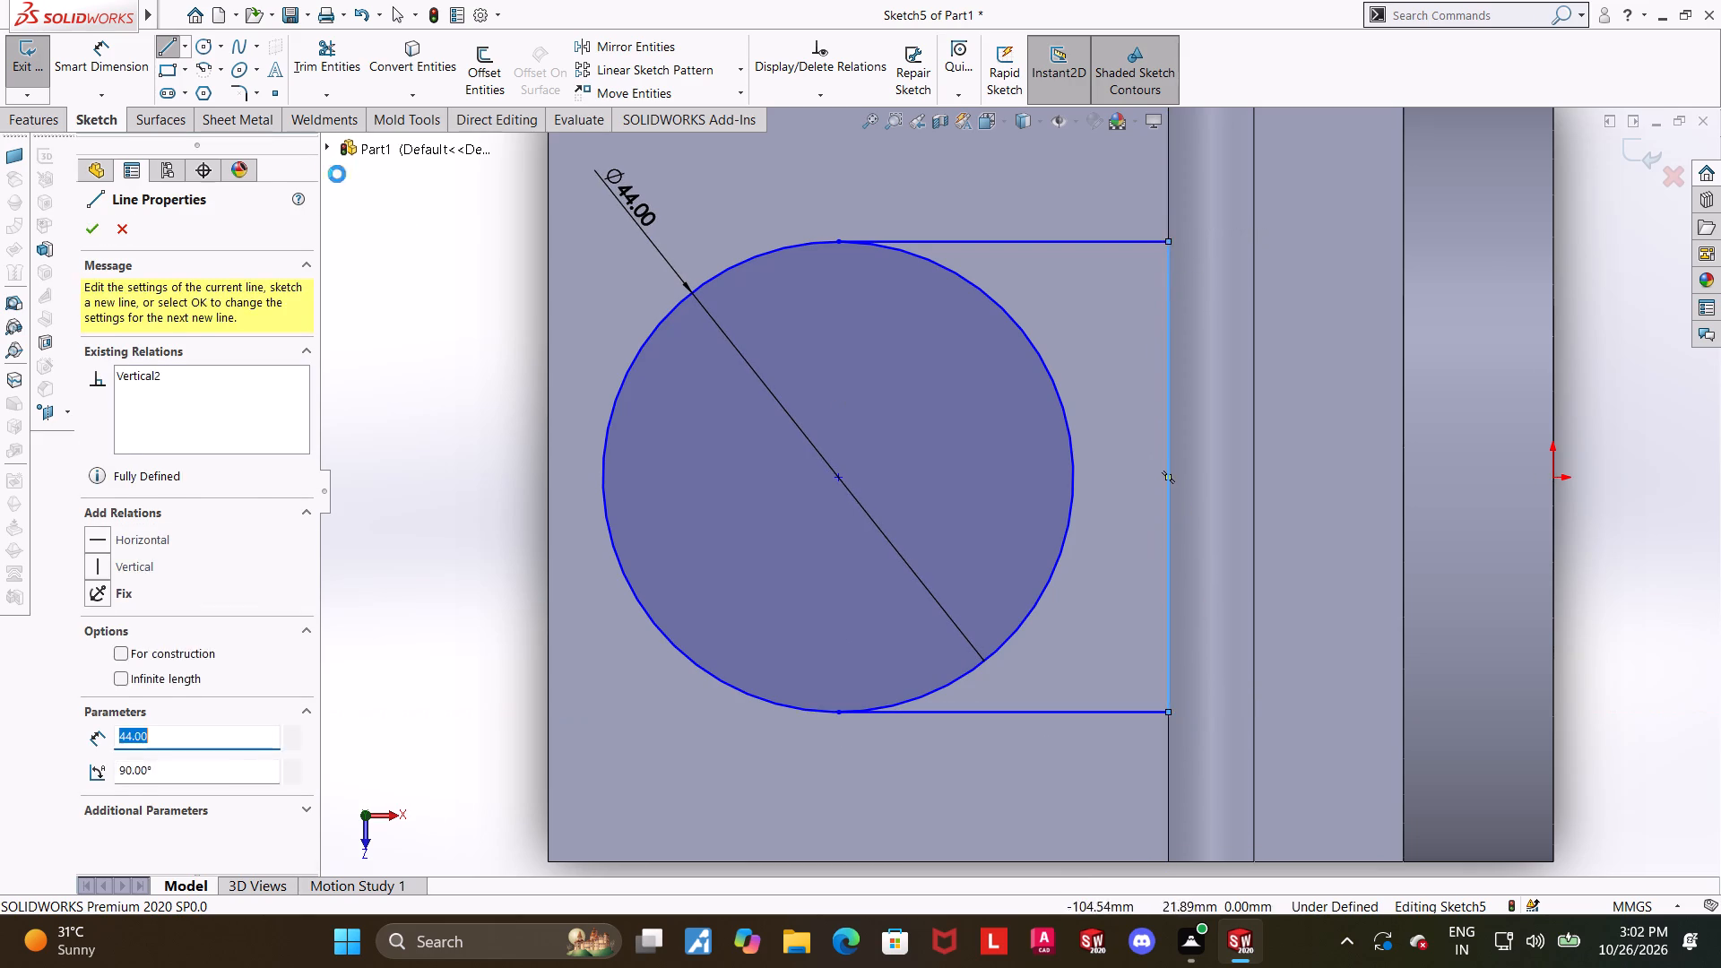
key(Escape)
Trim away the half of the circle inside the lines to leave a closed round-ended profile.
click(330, 71)
drag(1086, 414, 1014, 420)
key(Escape)
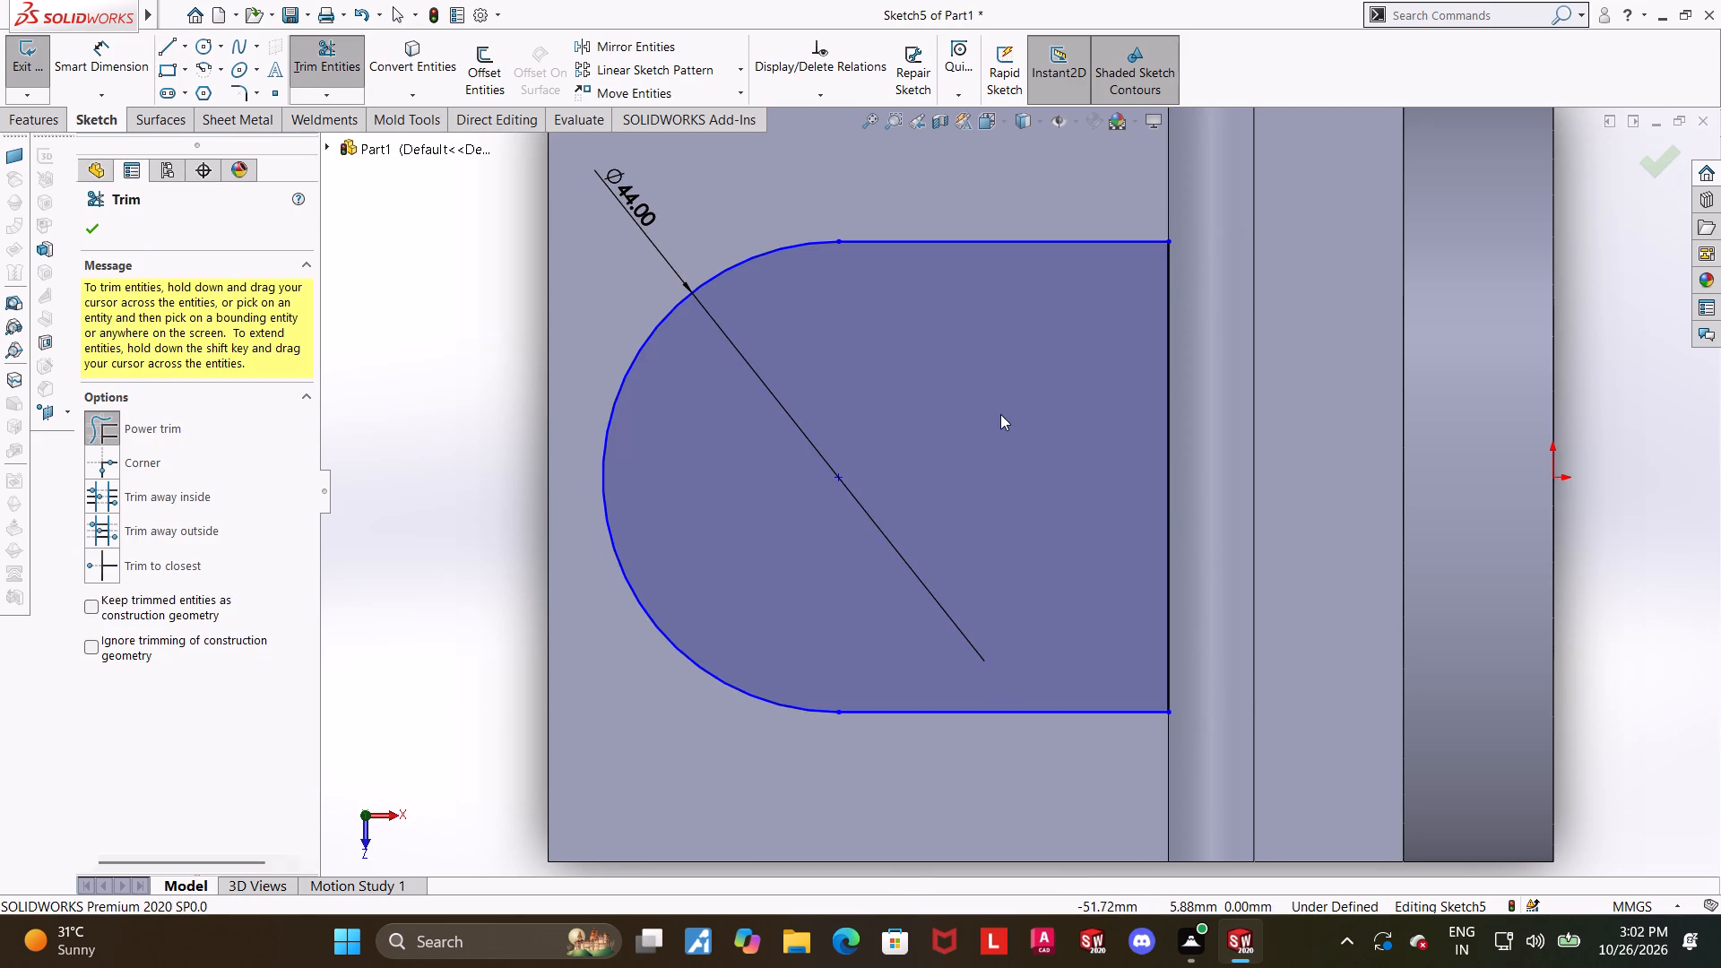
Dimension the distance from the arc's centre to the profile's vertical line at the raised step as 30 mm.
scroll(998, 419, up, 2)
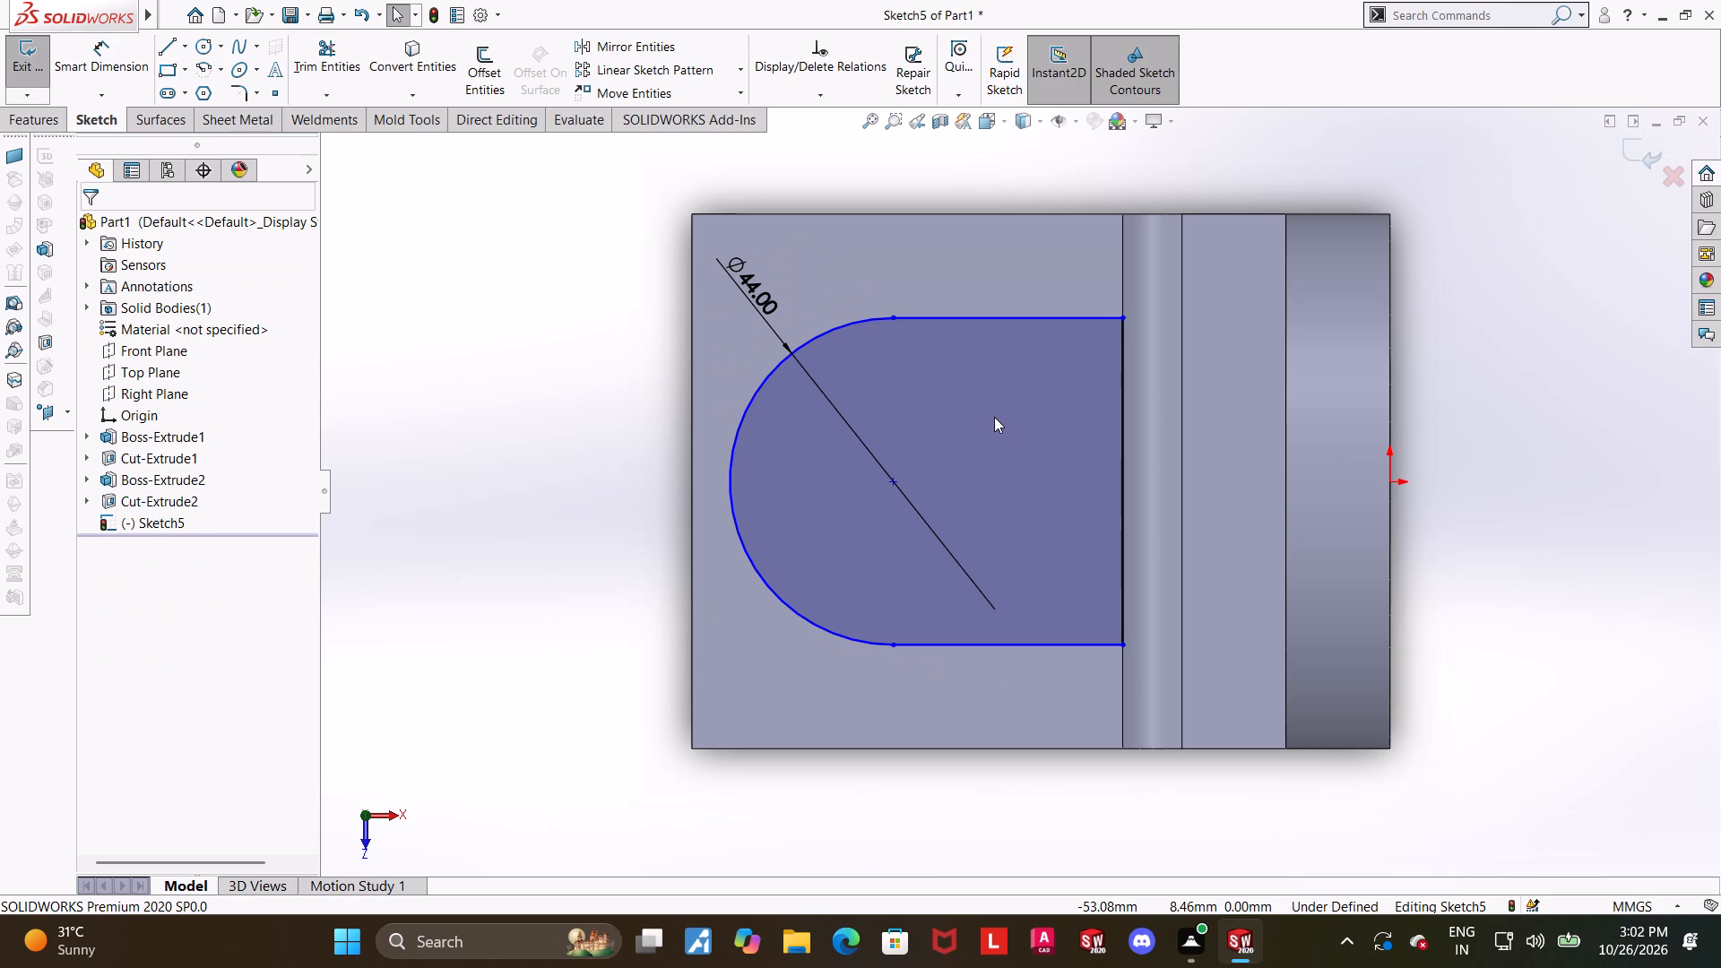
scroll(914, 402, up, 1)
key(Escape)
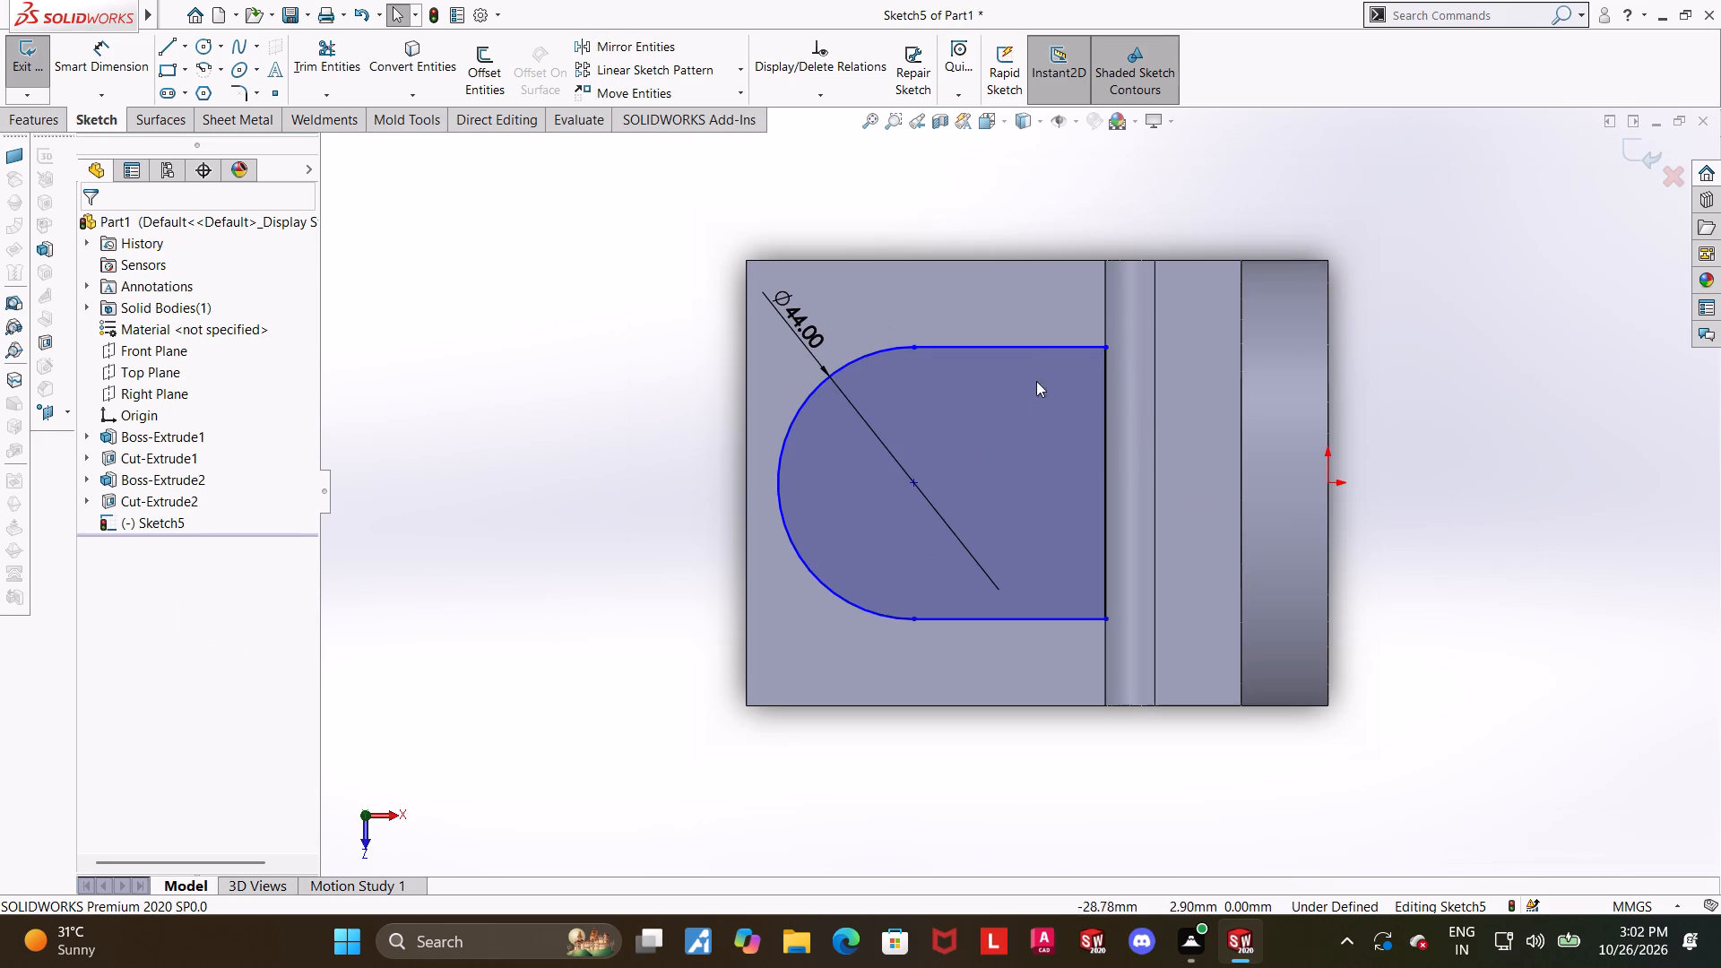
key(Escape)
click(122, 53)
click(117, 54)
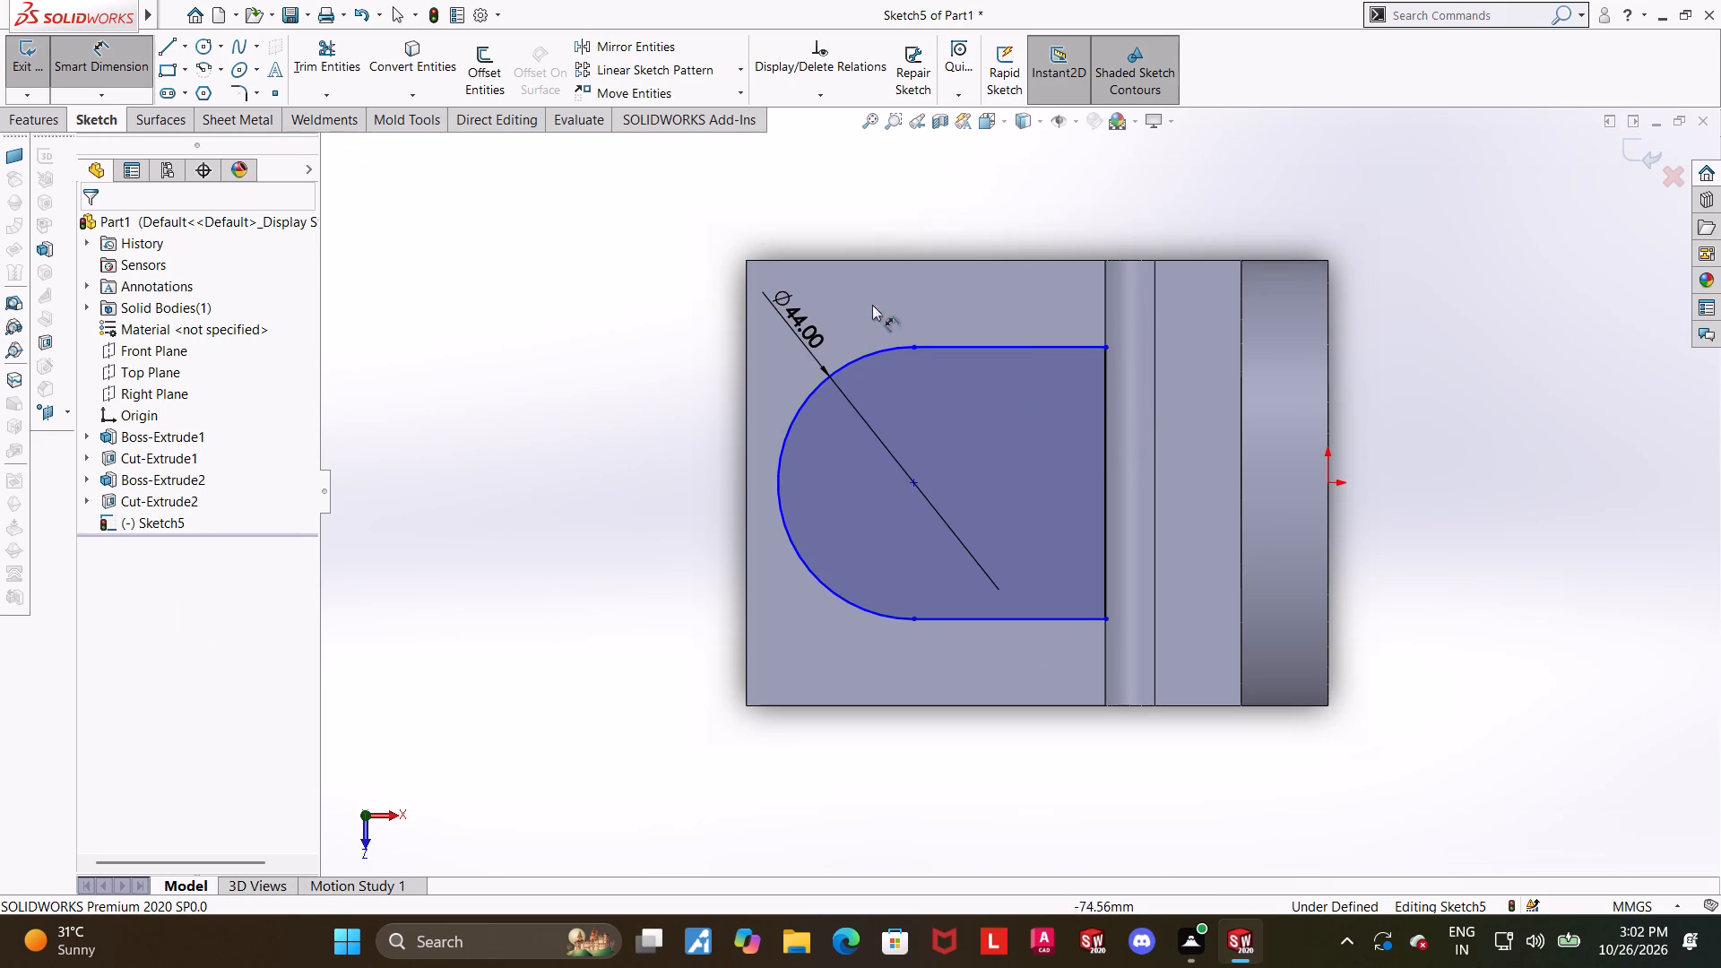
click(917, 478)
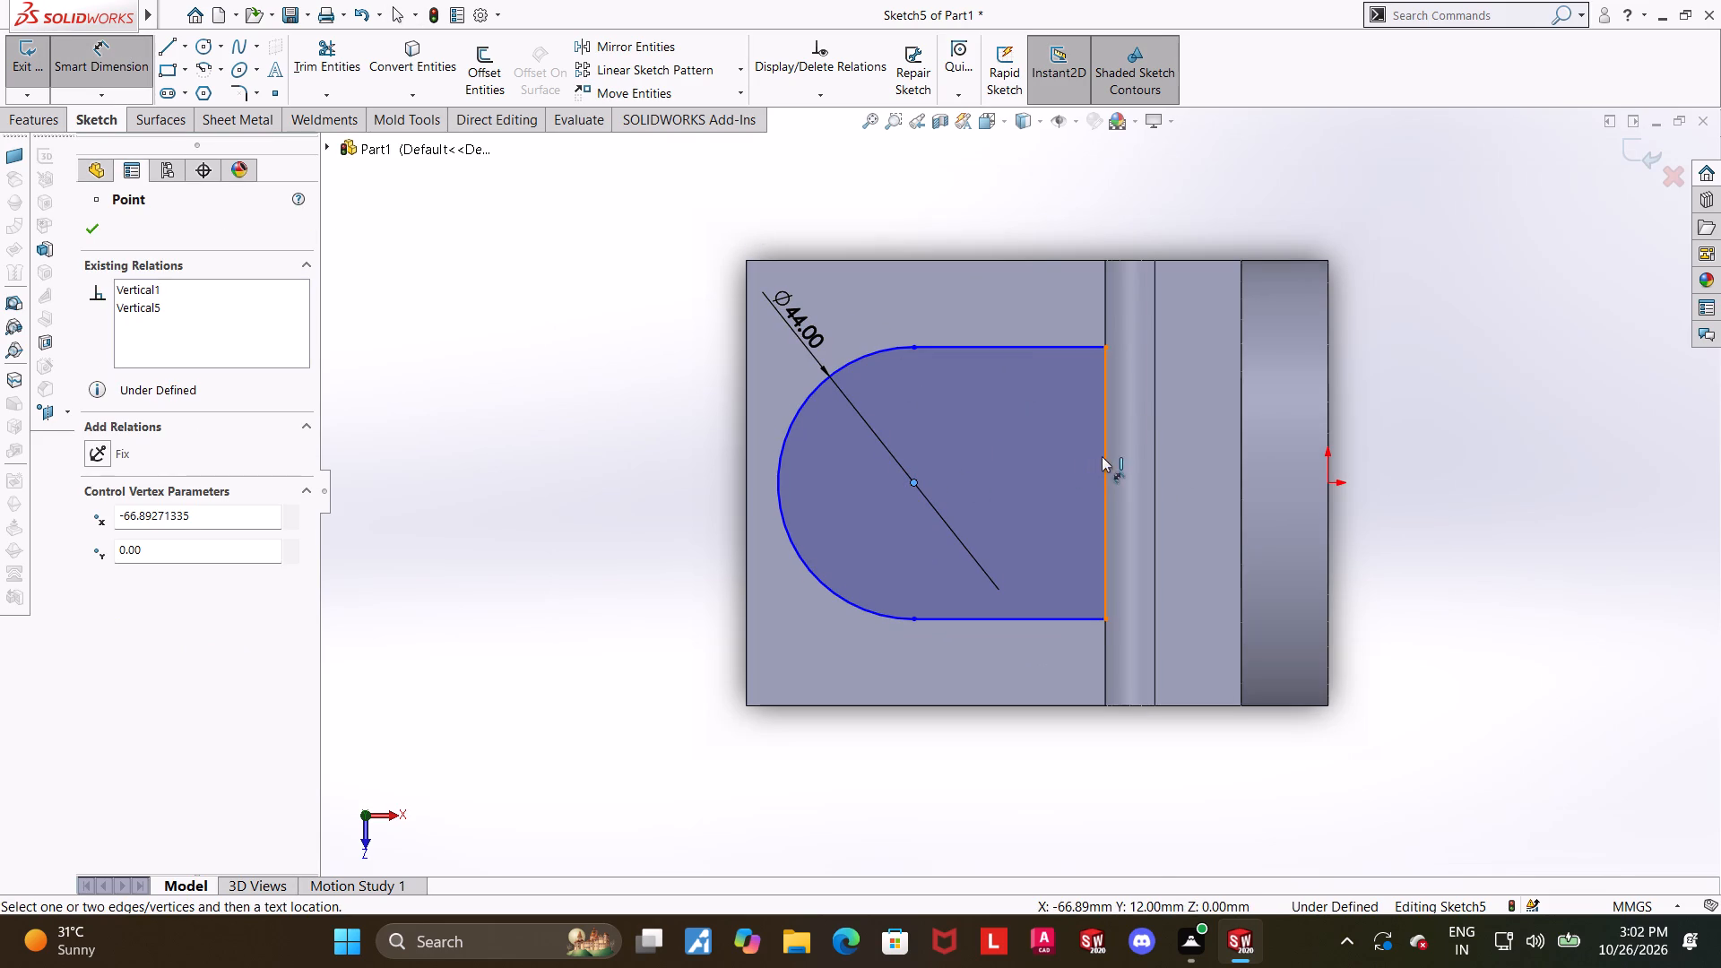
click(1103, 457)
click(1007, 200)
key(3)
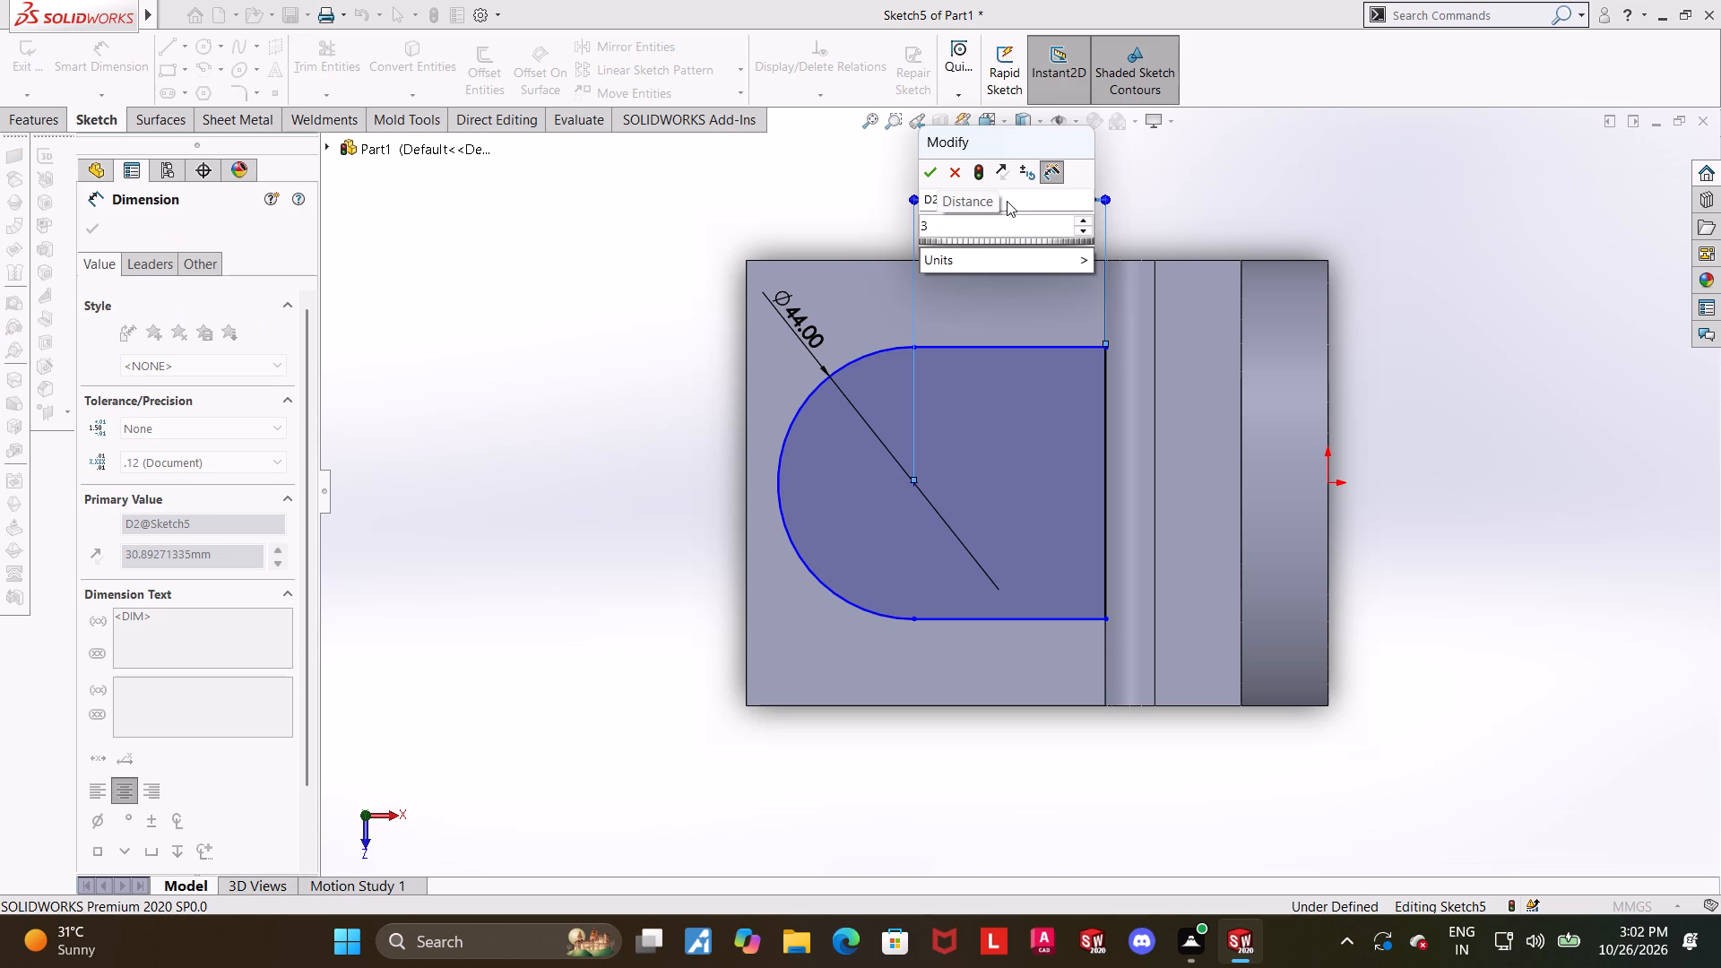
key(0)
key(Return)
key(Escape)
key(Escape)
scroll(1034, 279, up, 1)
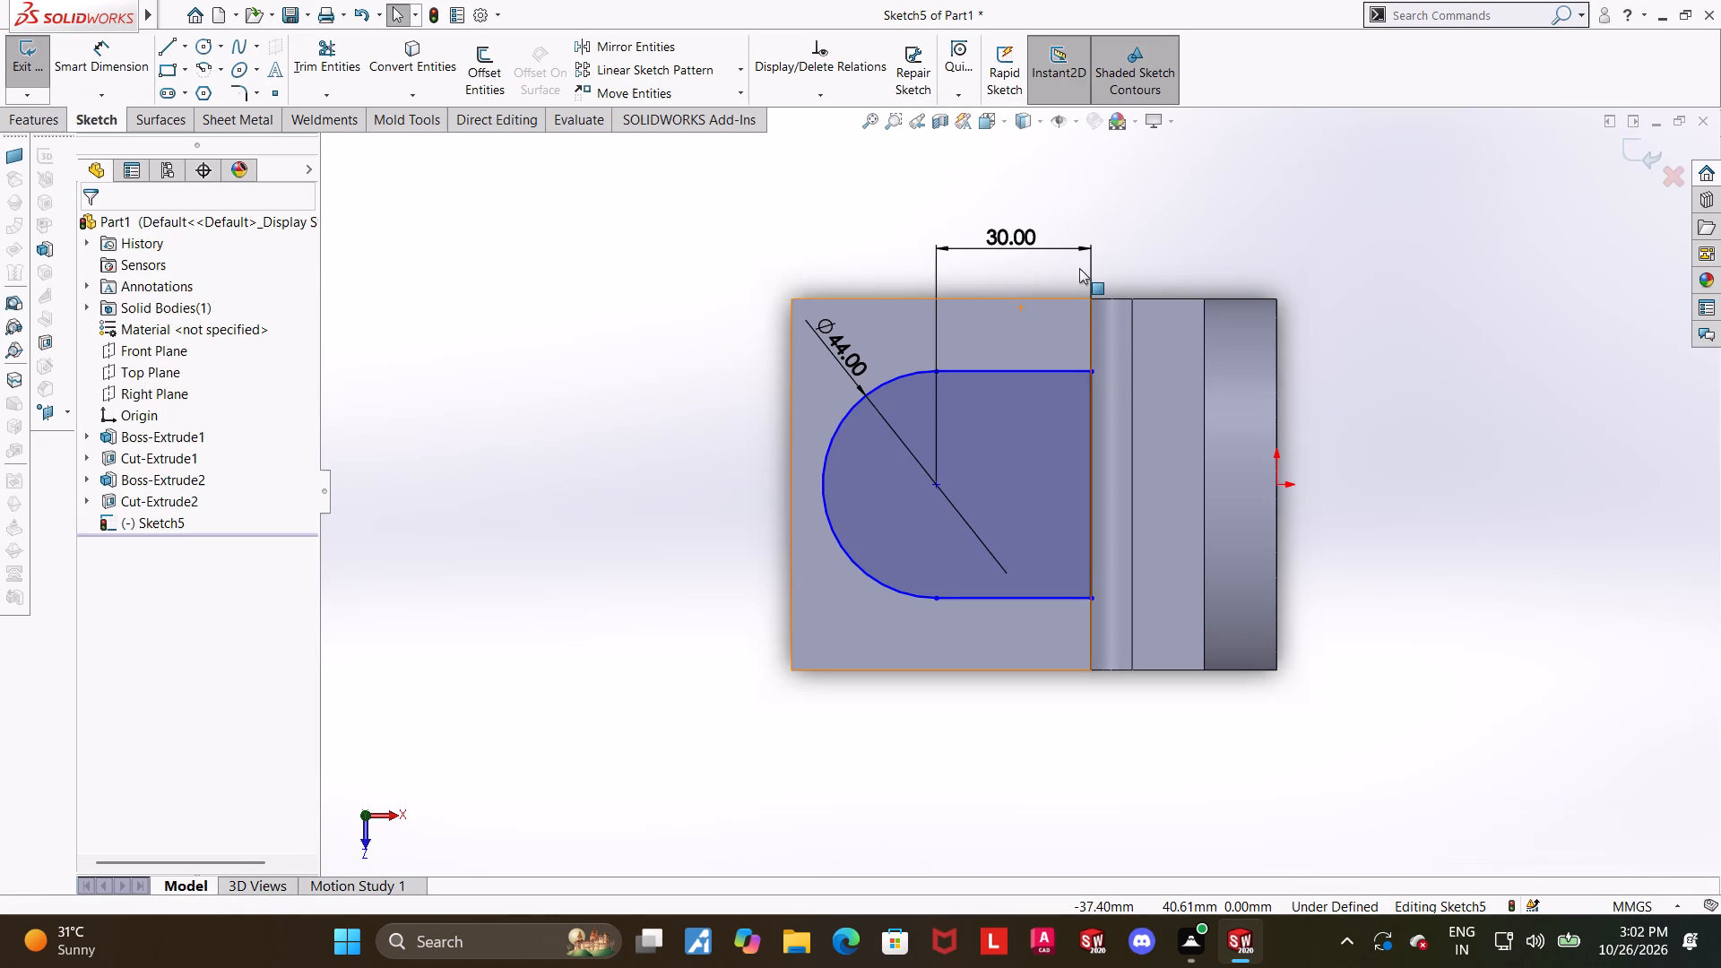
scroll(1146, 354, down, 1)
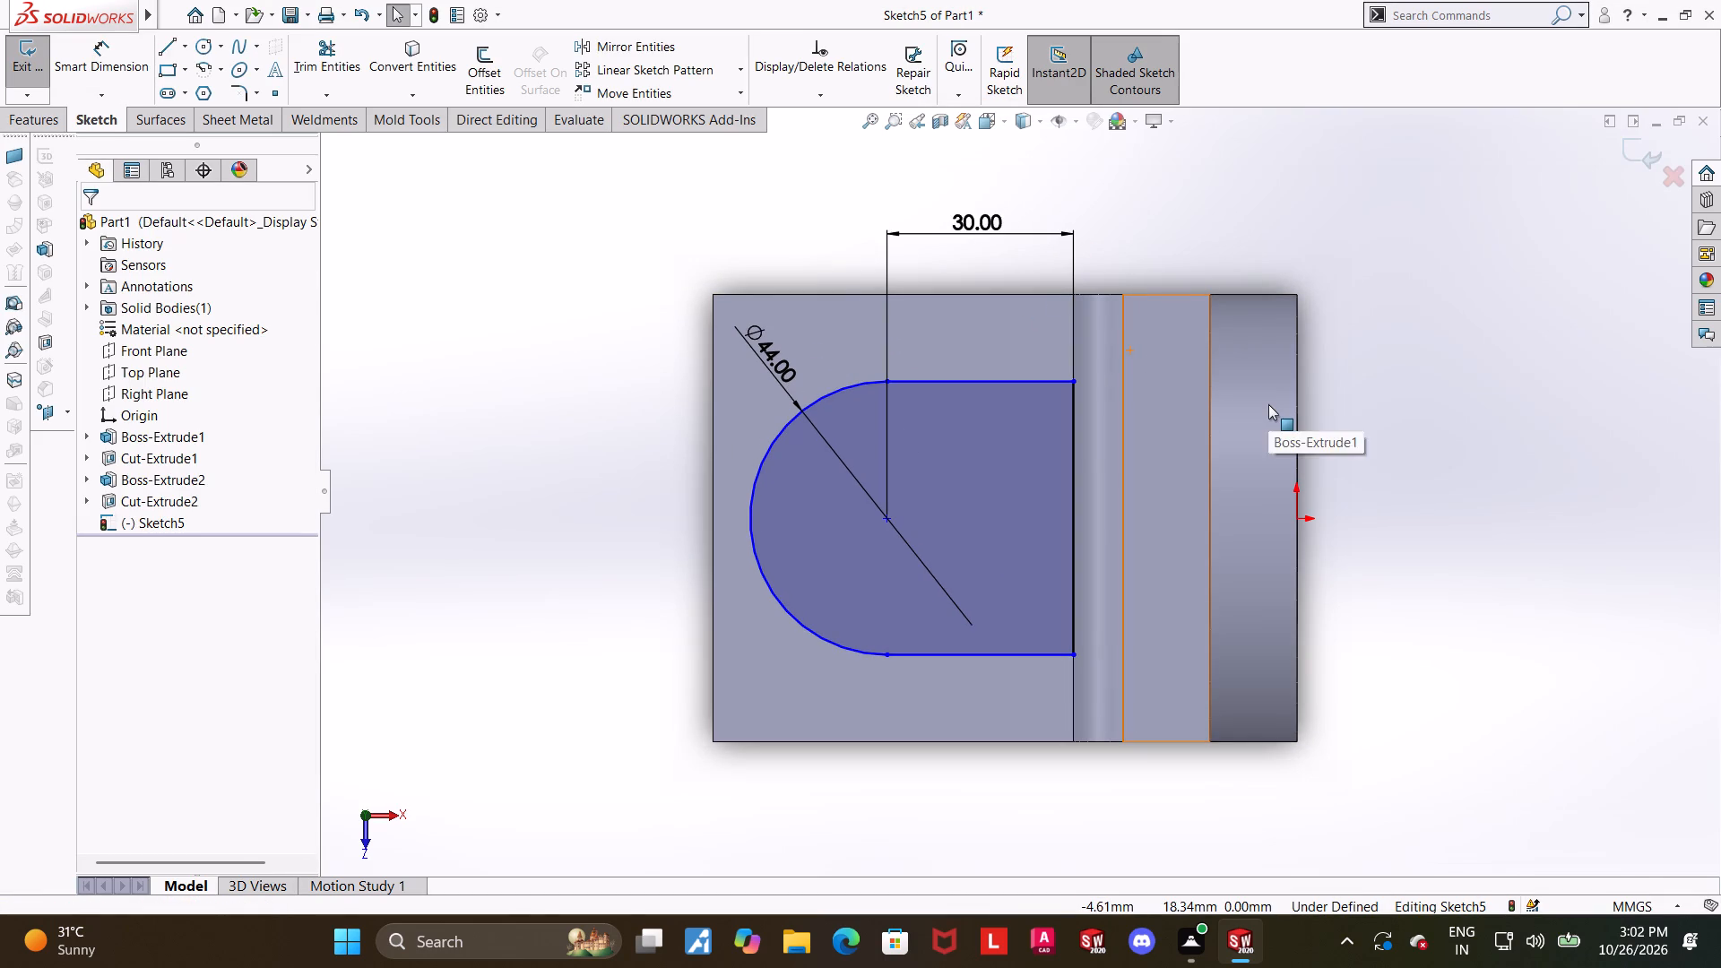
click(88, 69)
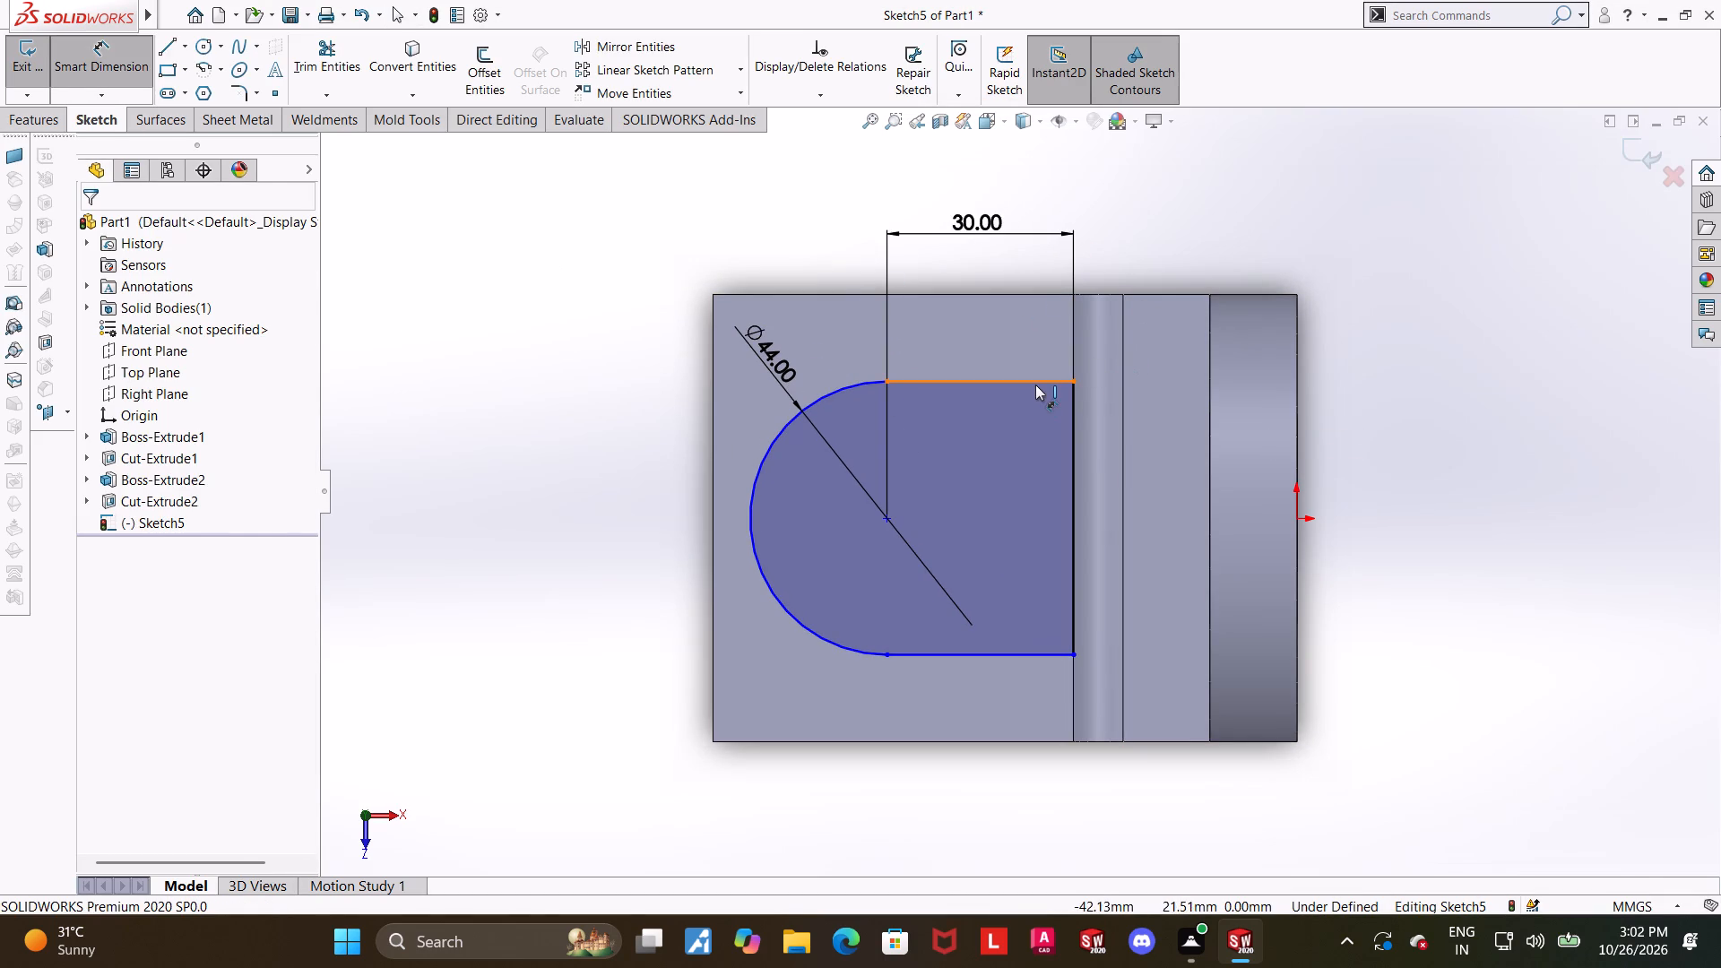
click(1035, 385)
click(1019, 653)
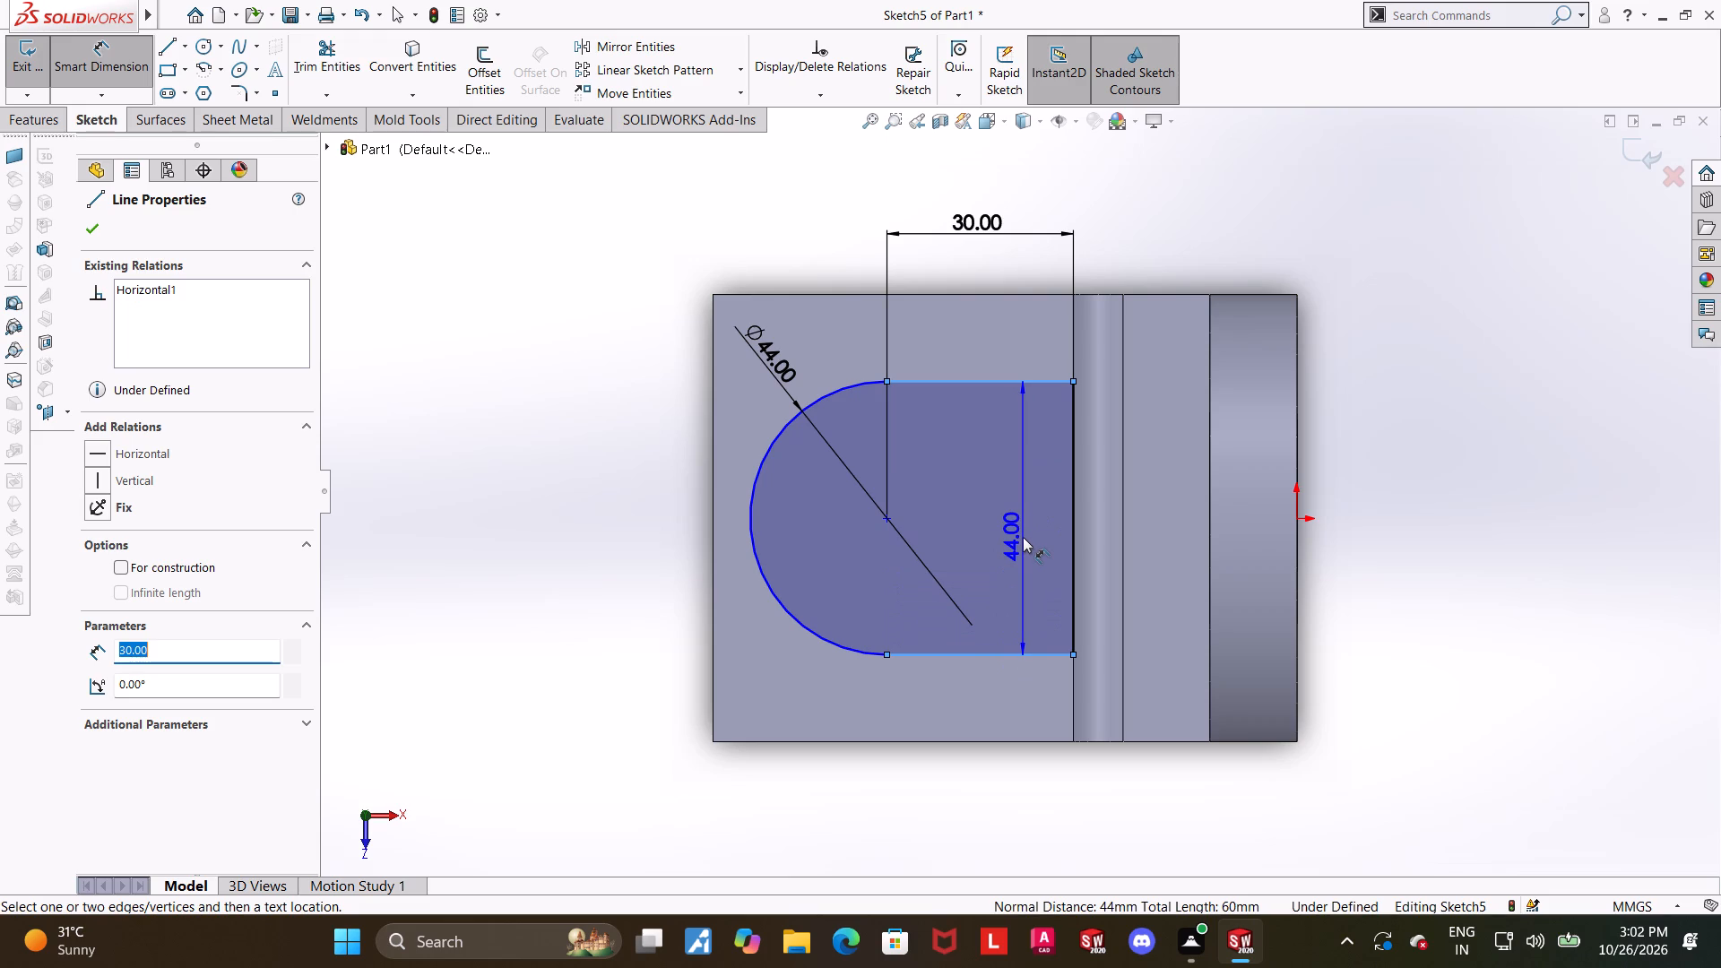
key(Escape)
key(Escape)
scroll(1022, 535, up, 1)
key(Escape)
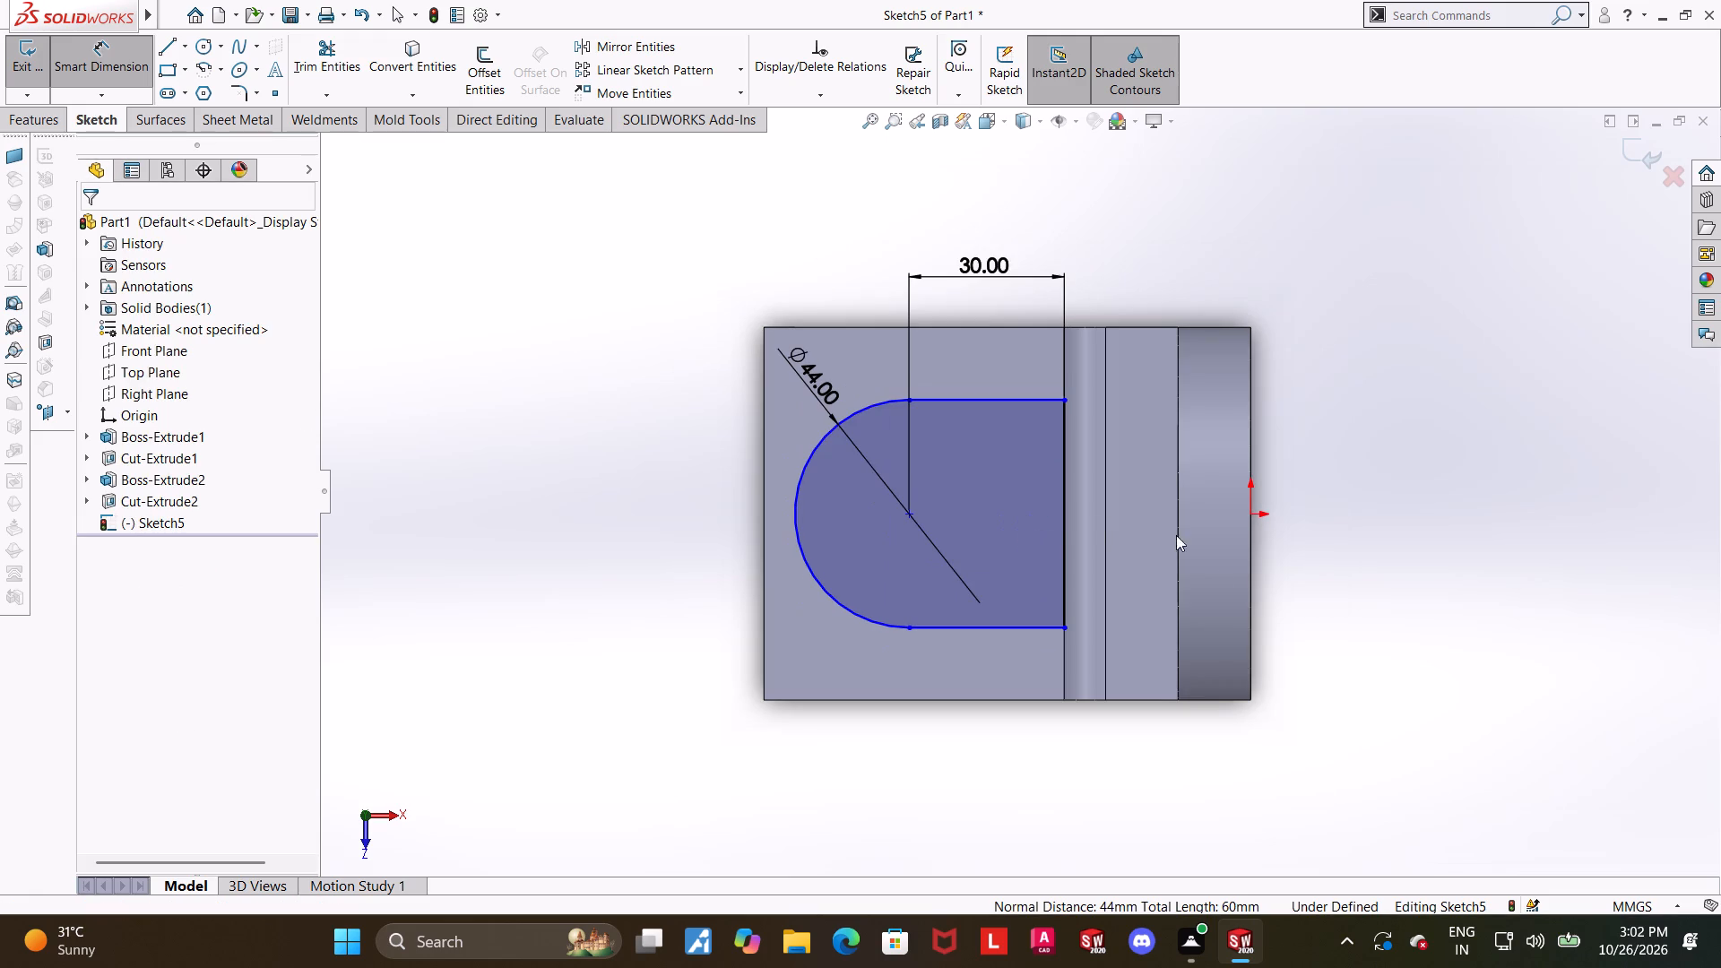
Add a horizontal relation between the arc's centre point and the origin.
middle_drag(1224, 577, 1221, 425)
middle_drag(1305, 426, 1311, 403)
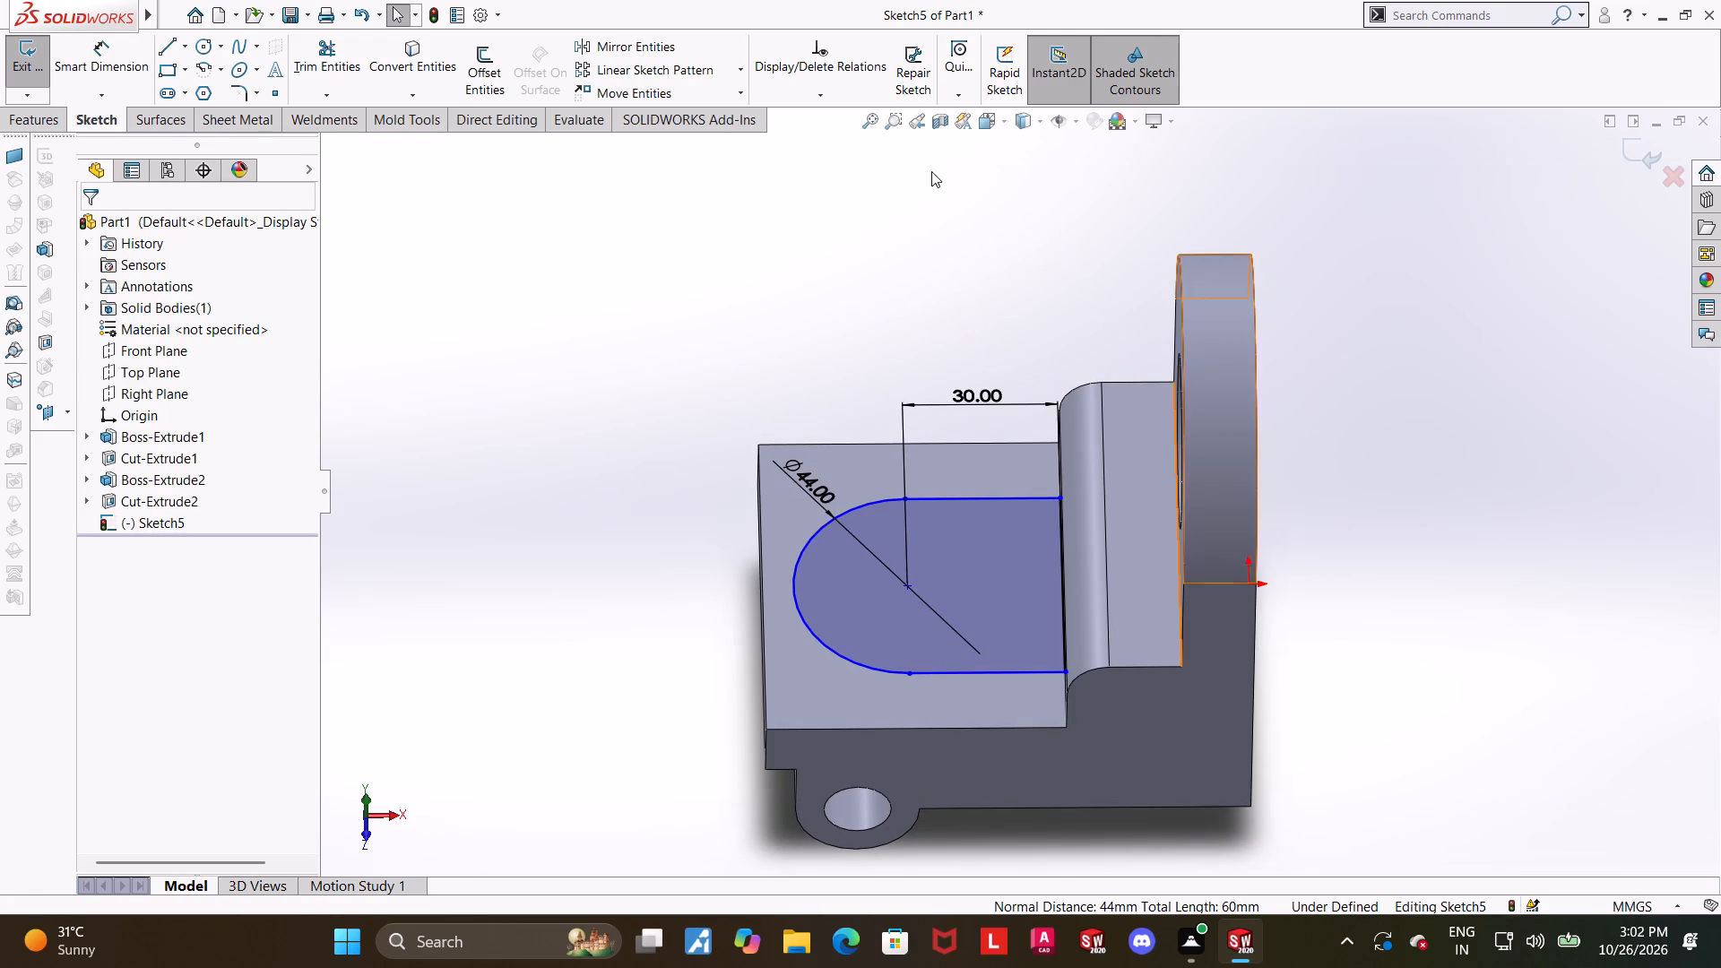
click(990, 128)
click(796, 515)
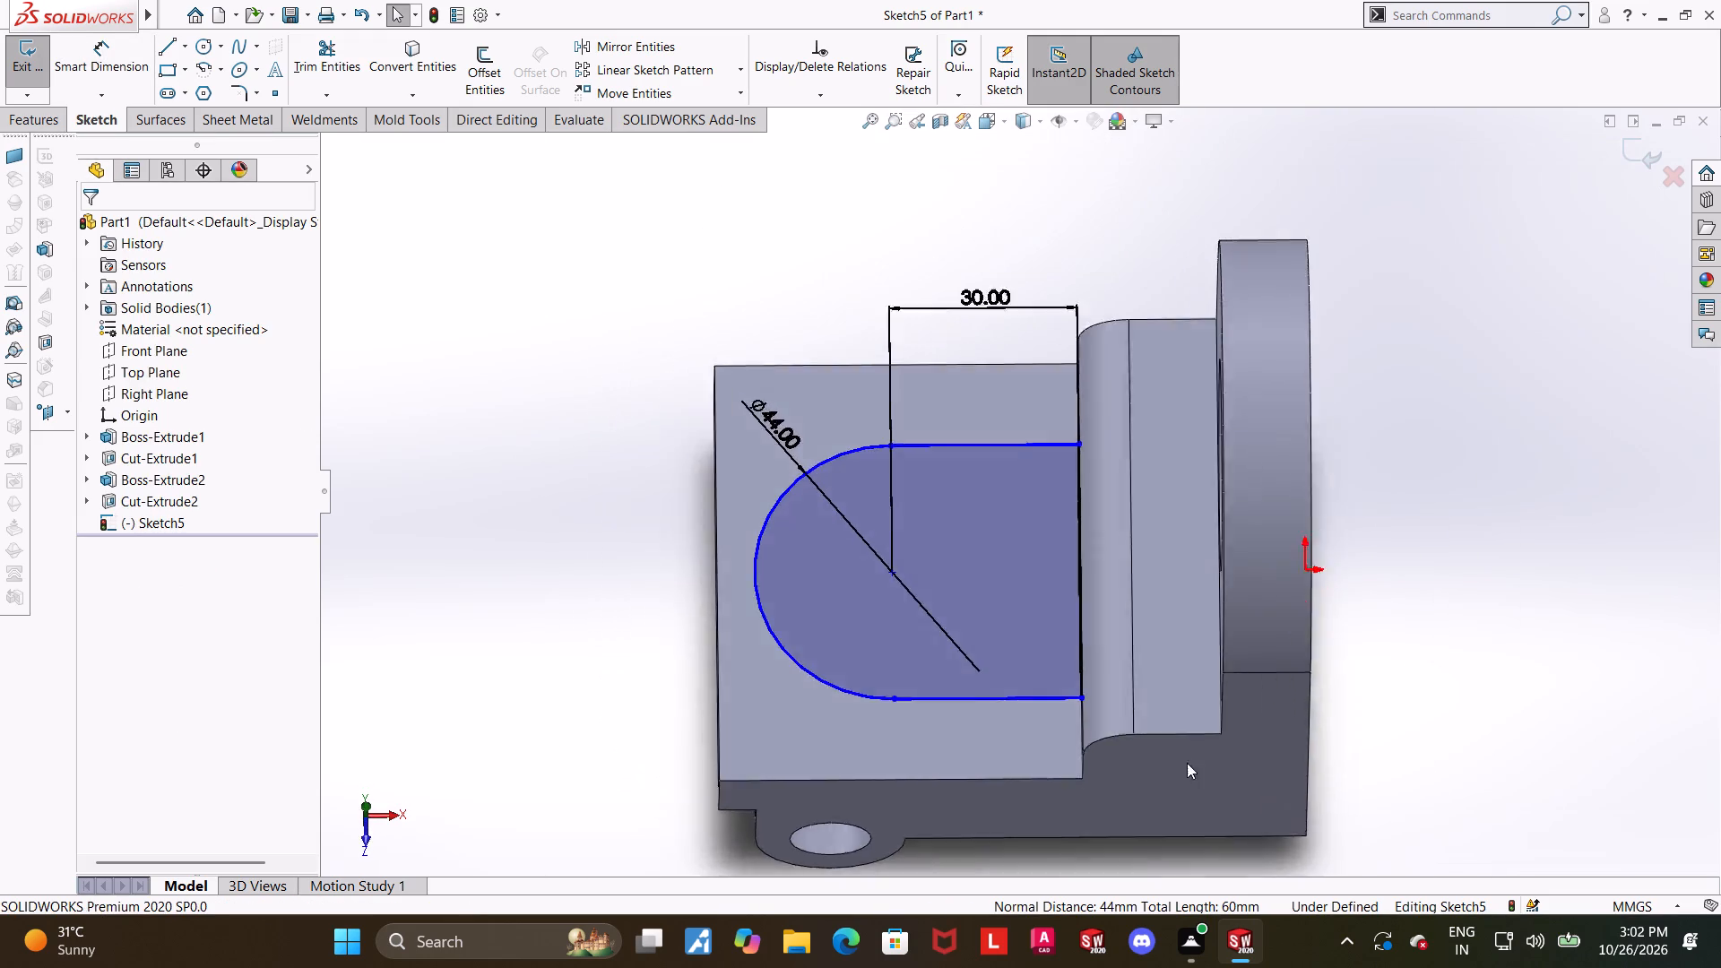
click(1556, 598)
click(869, 537)
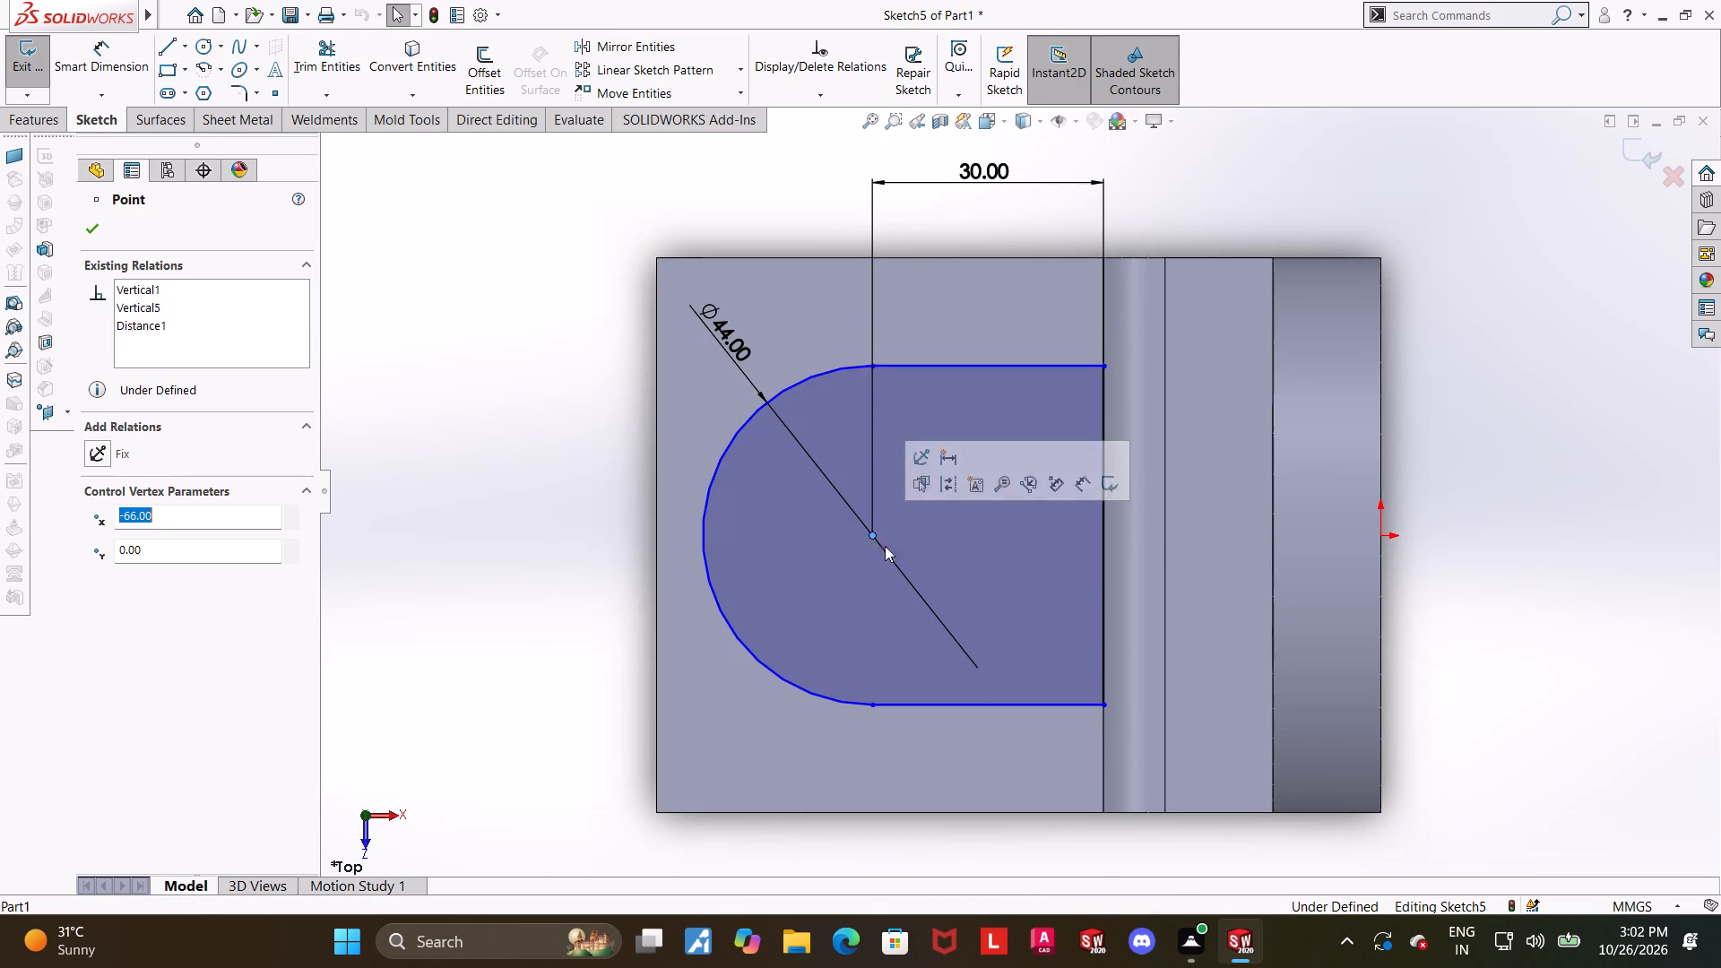
ctrl+click(1378, 537)
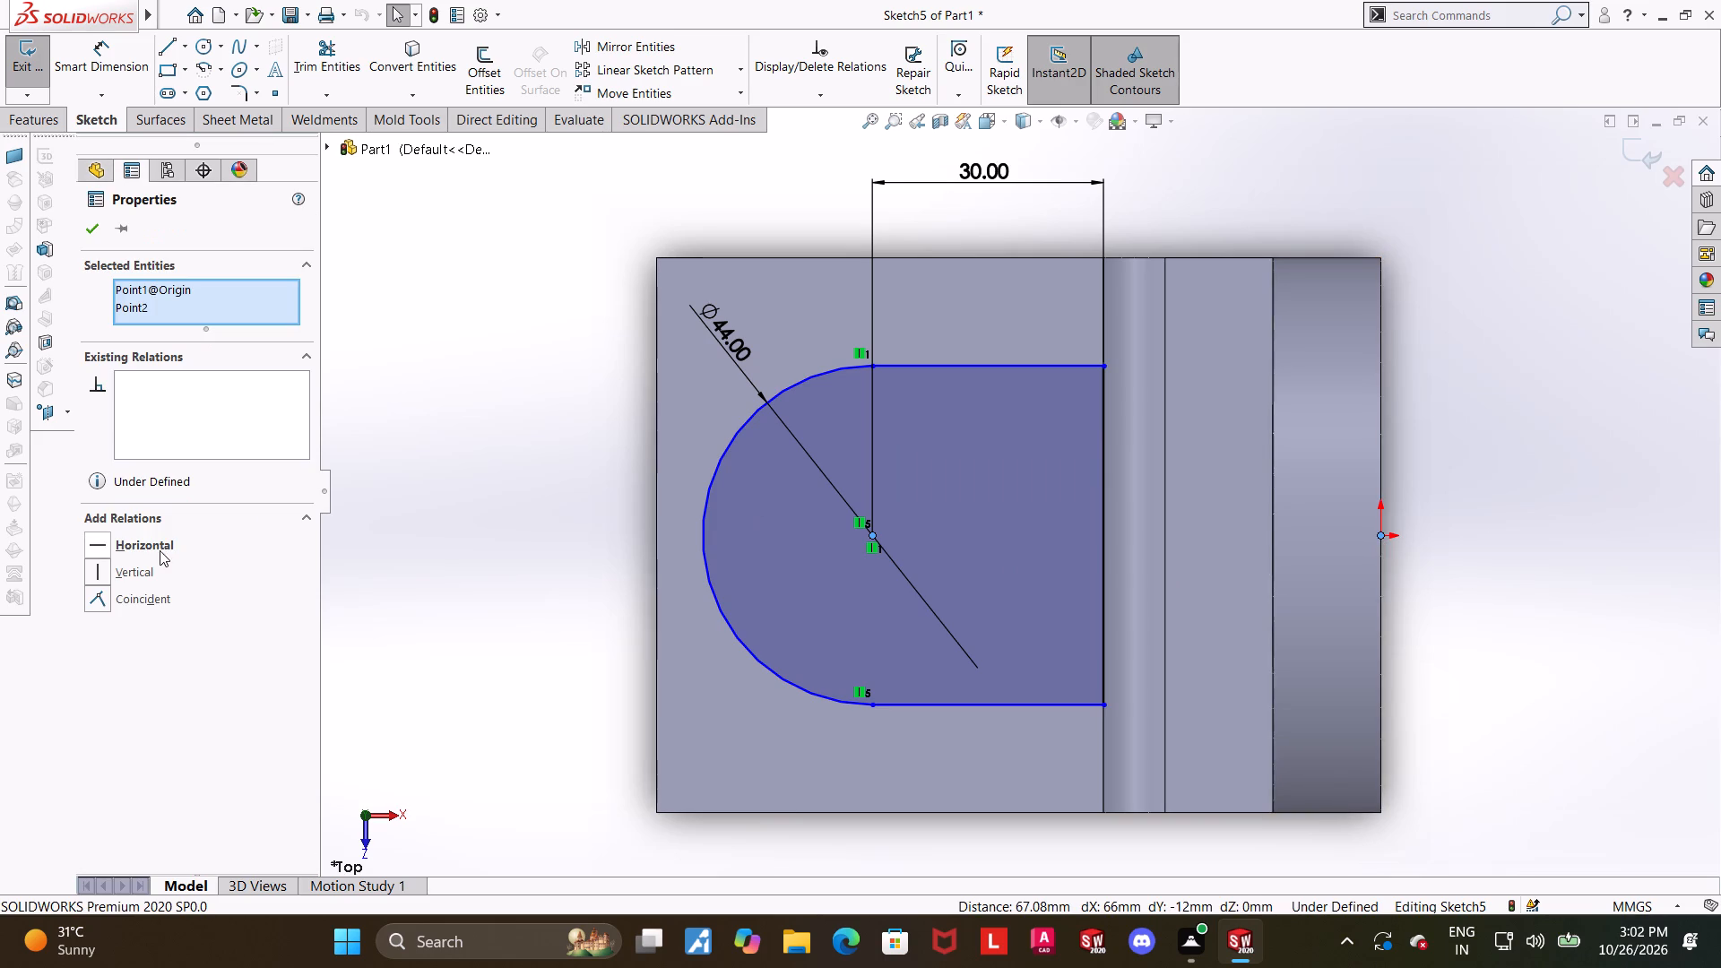
click(106, 540)
click(170, 534)
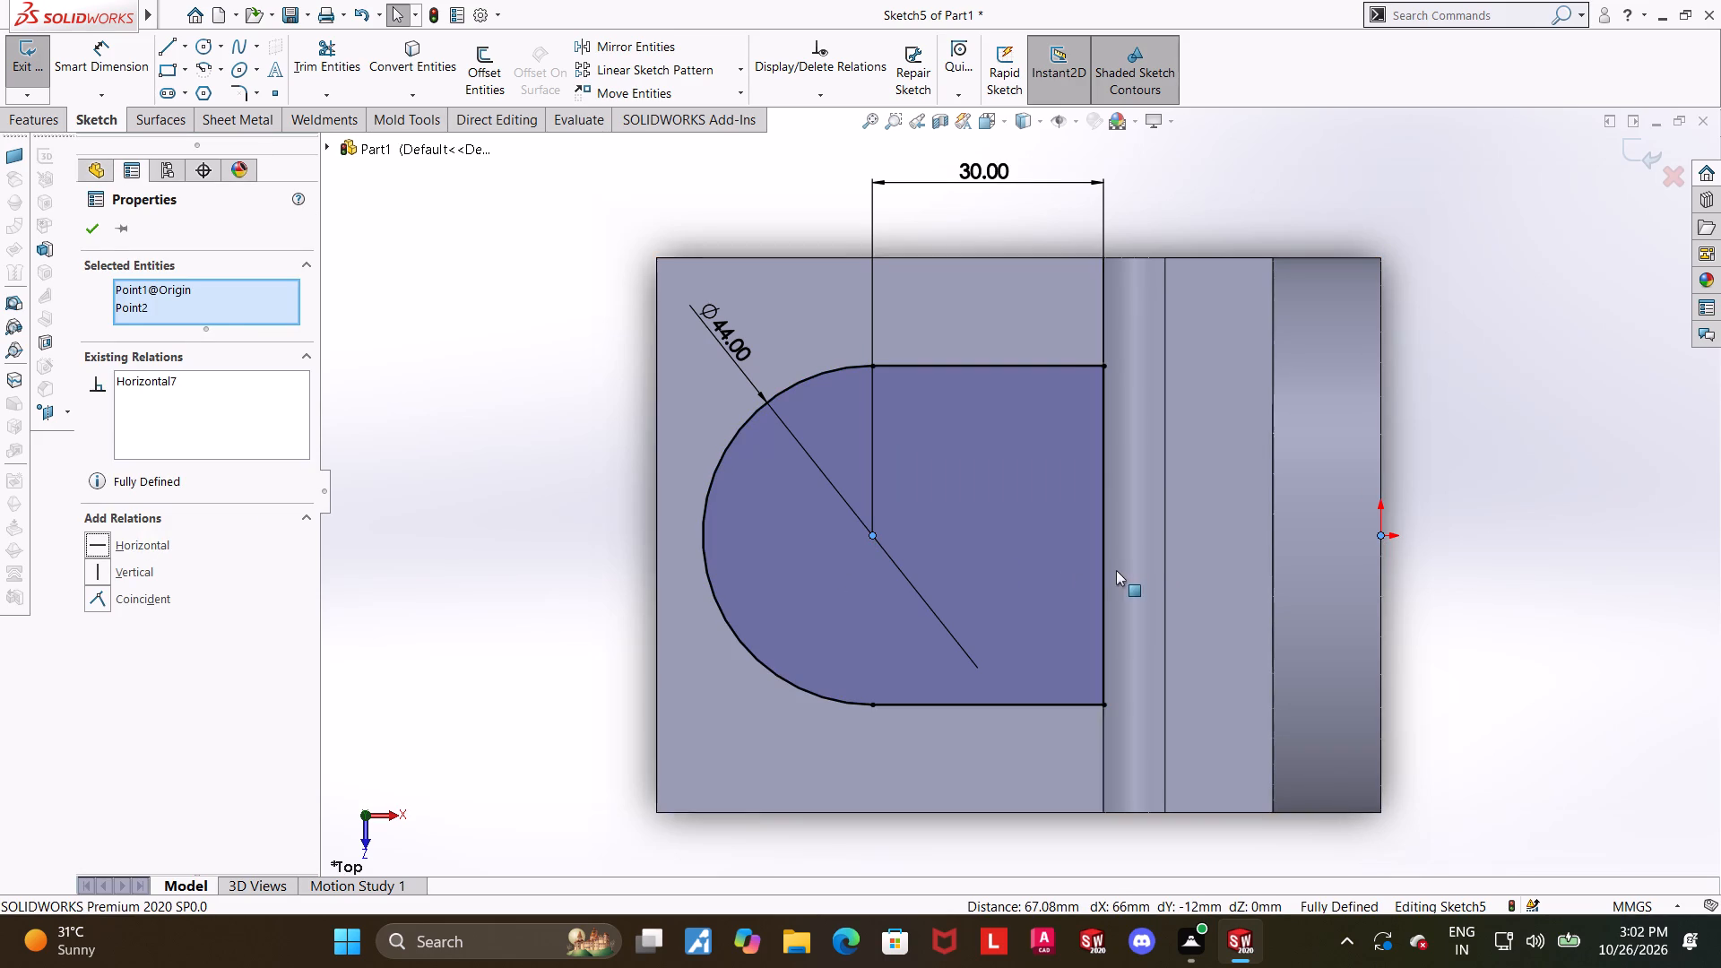
scroll(1116, 570, up, 2)
key(Escape)
scroll(1387, 527, down, 1)
click(1388, 540)
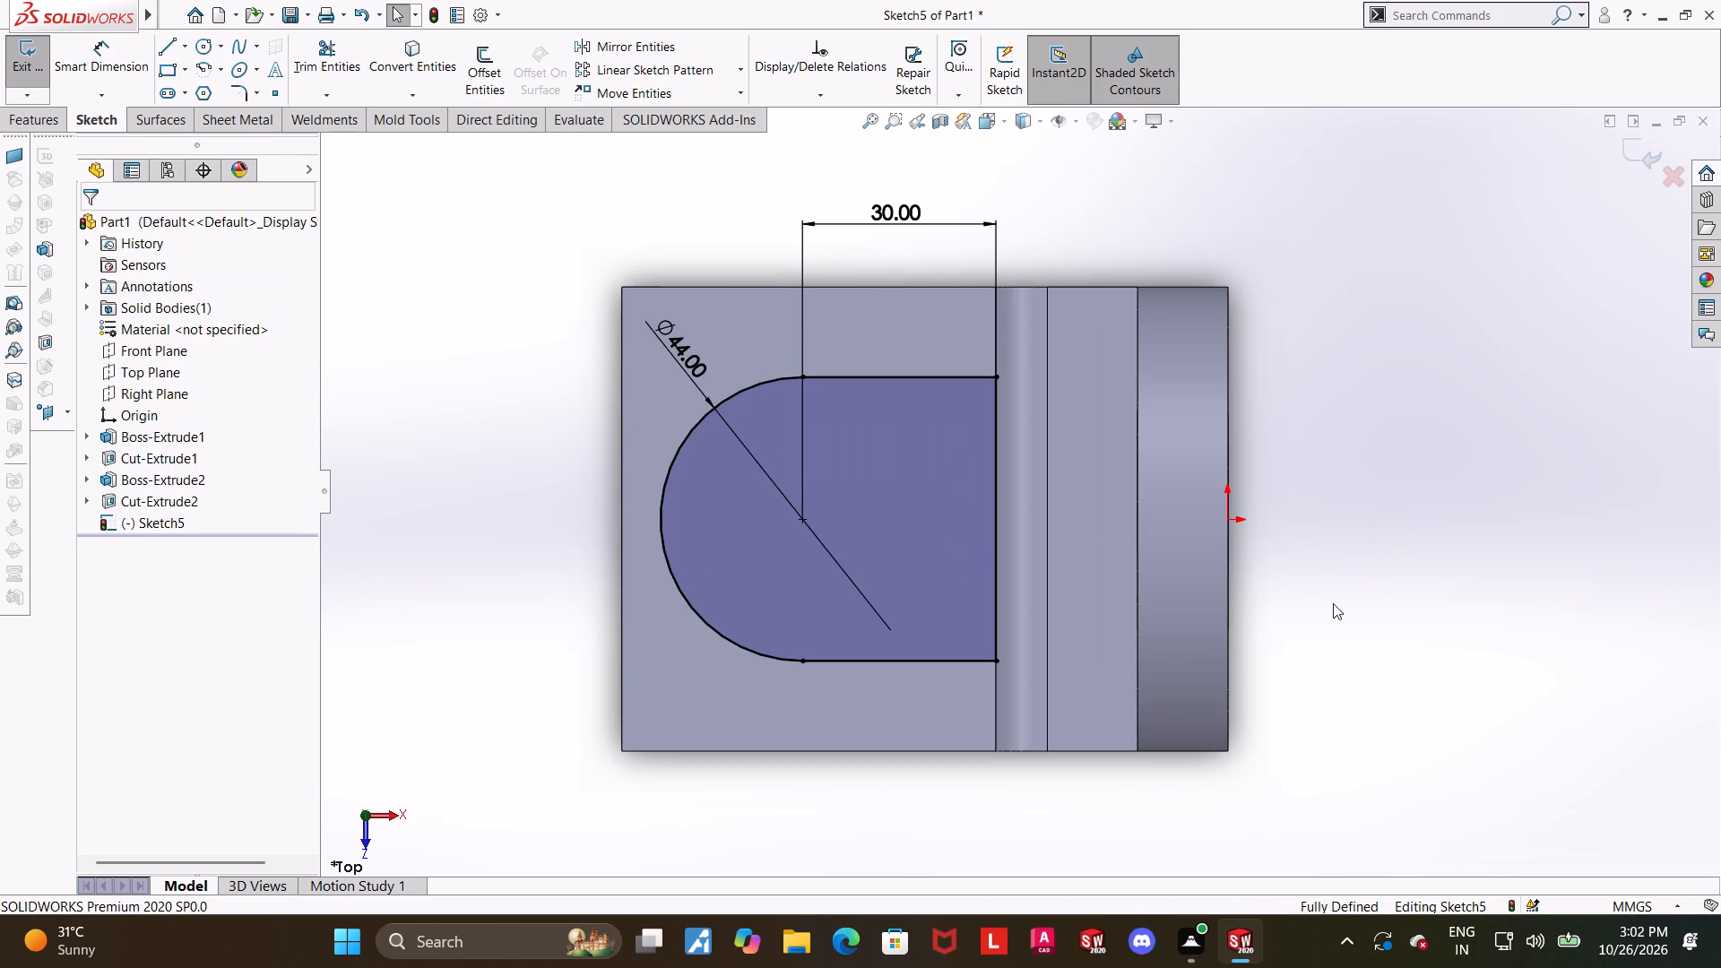
Examine the round-ended profile on the lower step from several angles.
middle_drag(1285, 586, 1277, 469)
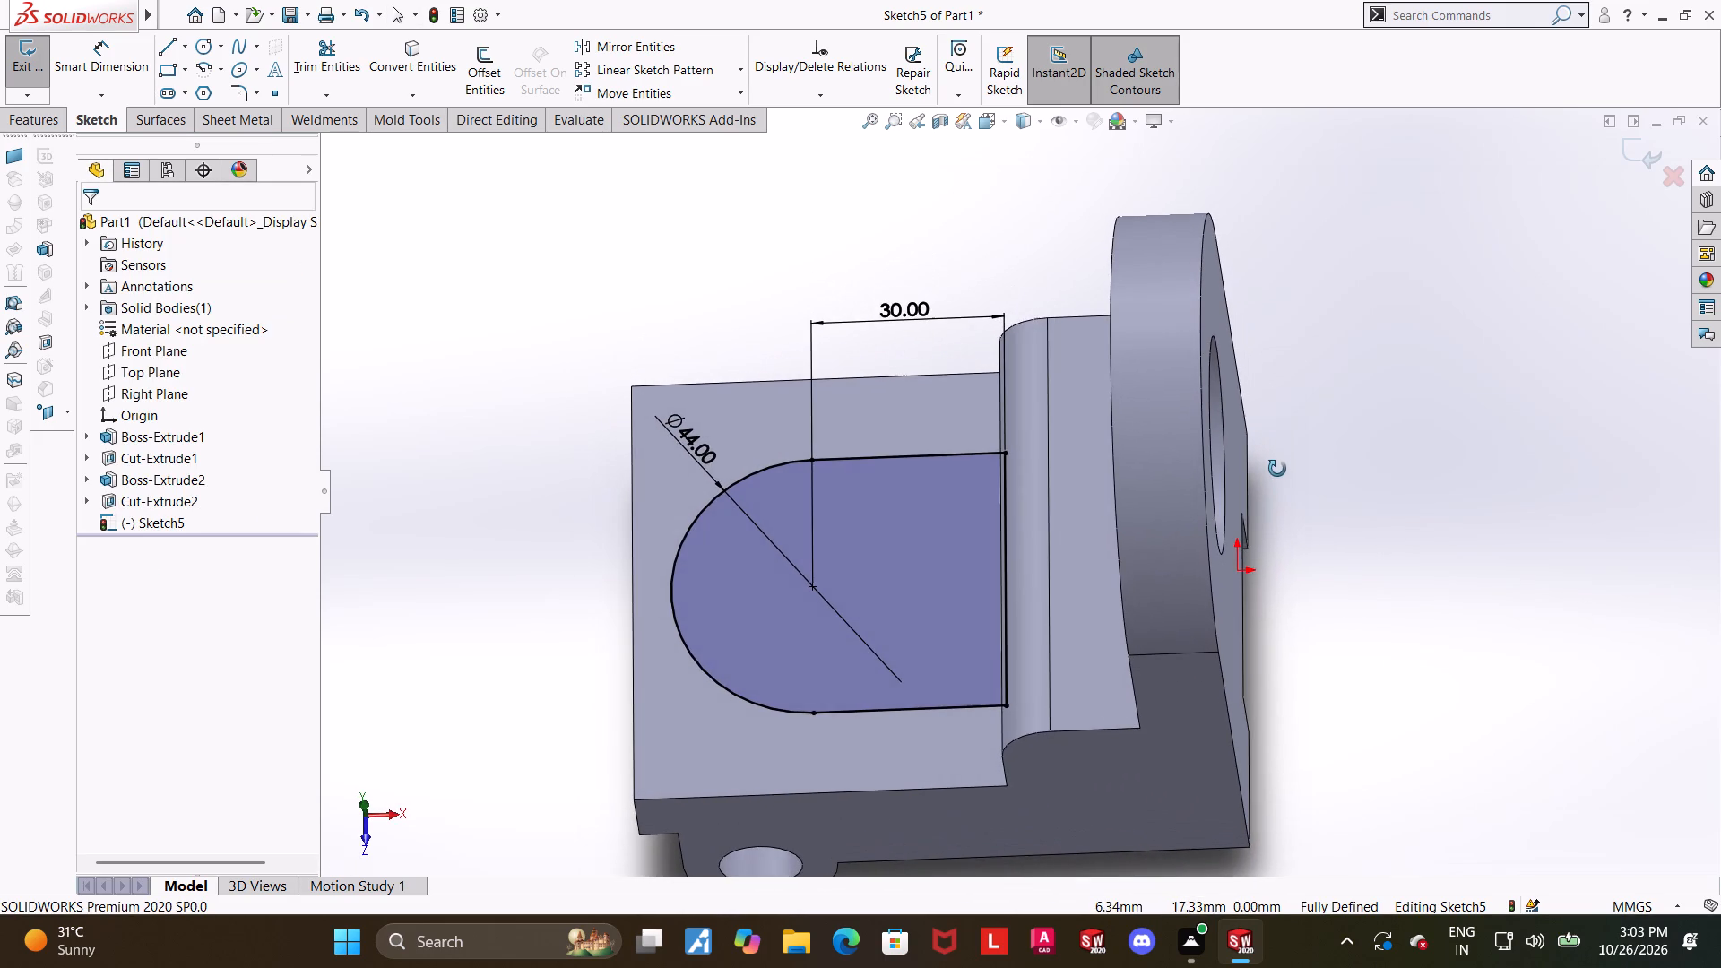
middle_drag(1277, 469, 1292, 479)
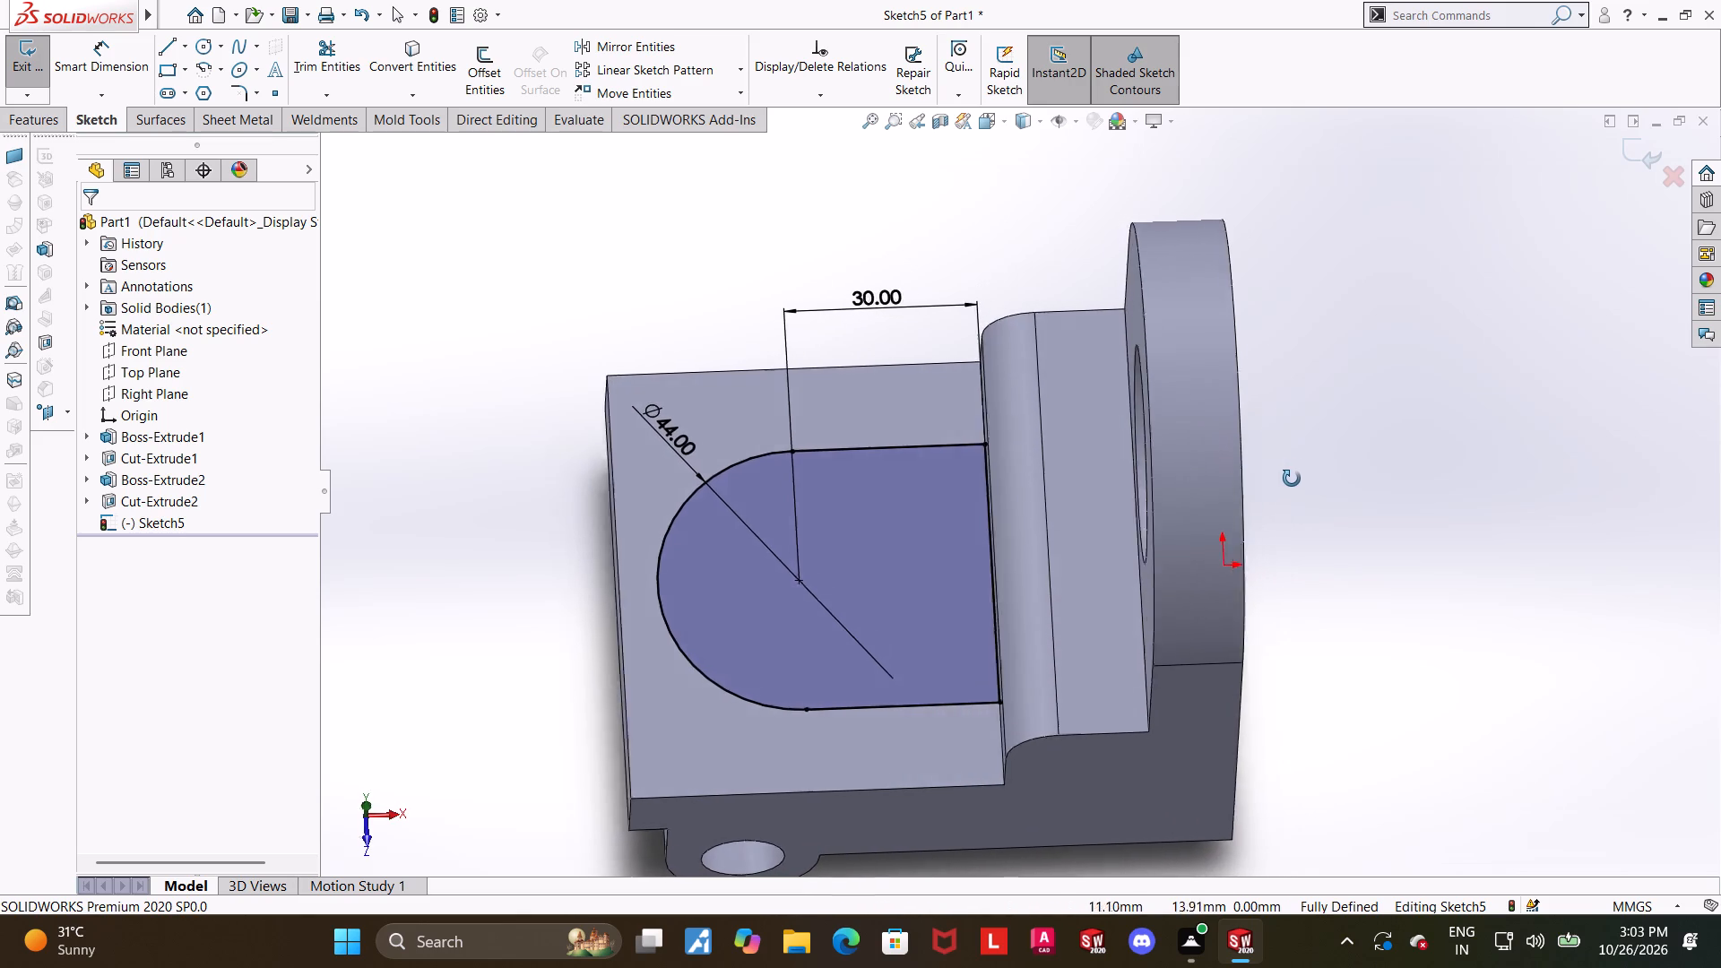
middle_drag(1292, 479, 1296, 454)
scroll(1296, 442, up, 1)
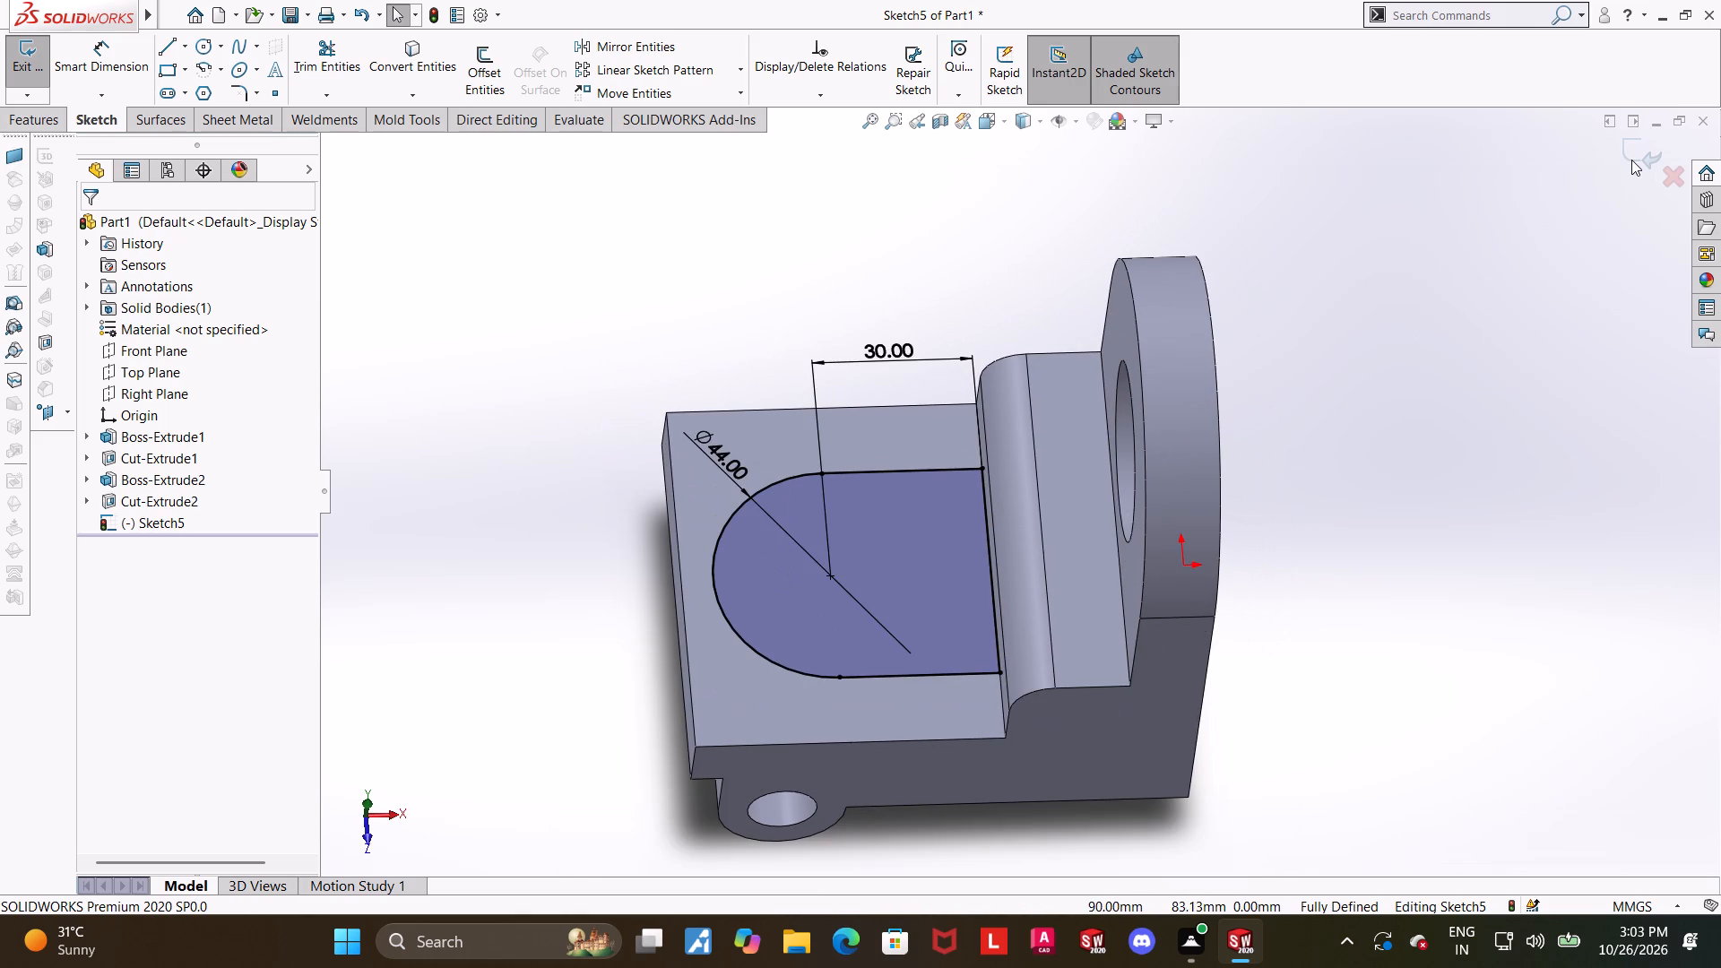
scroll(1258, 382, up, 1)
scroll(1170, 385, down, 1)
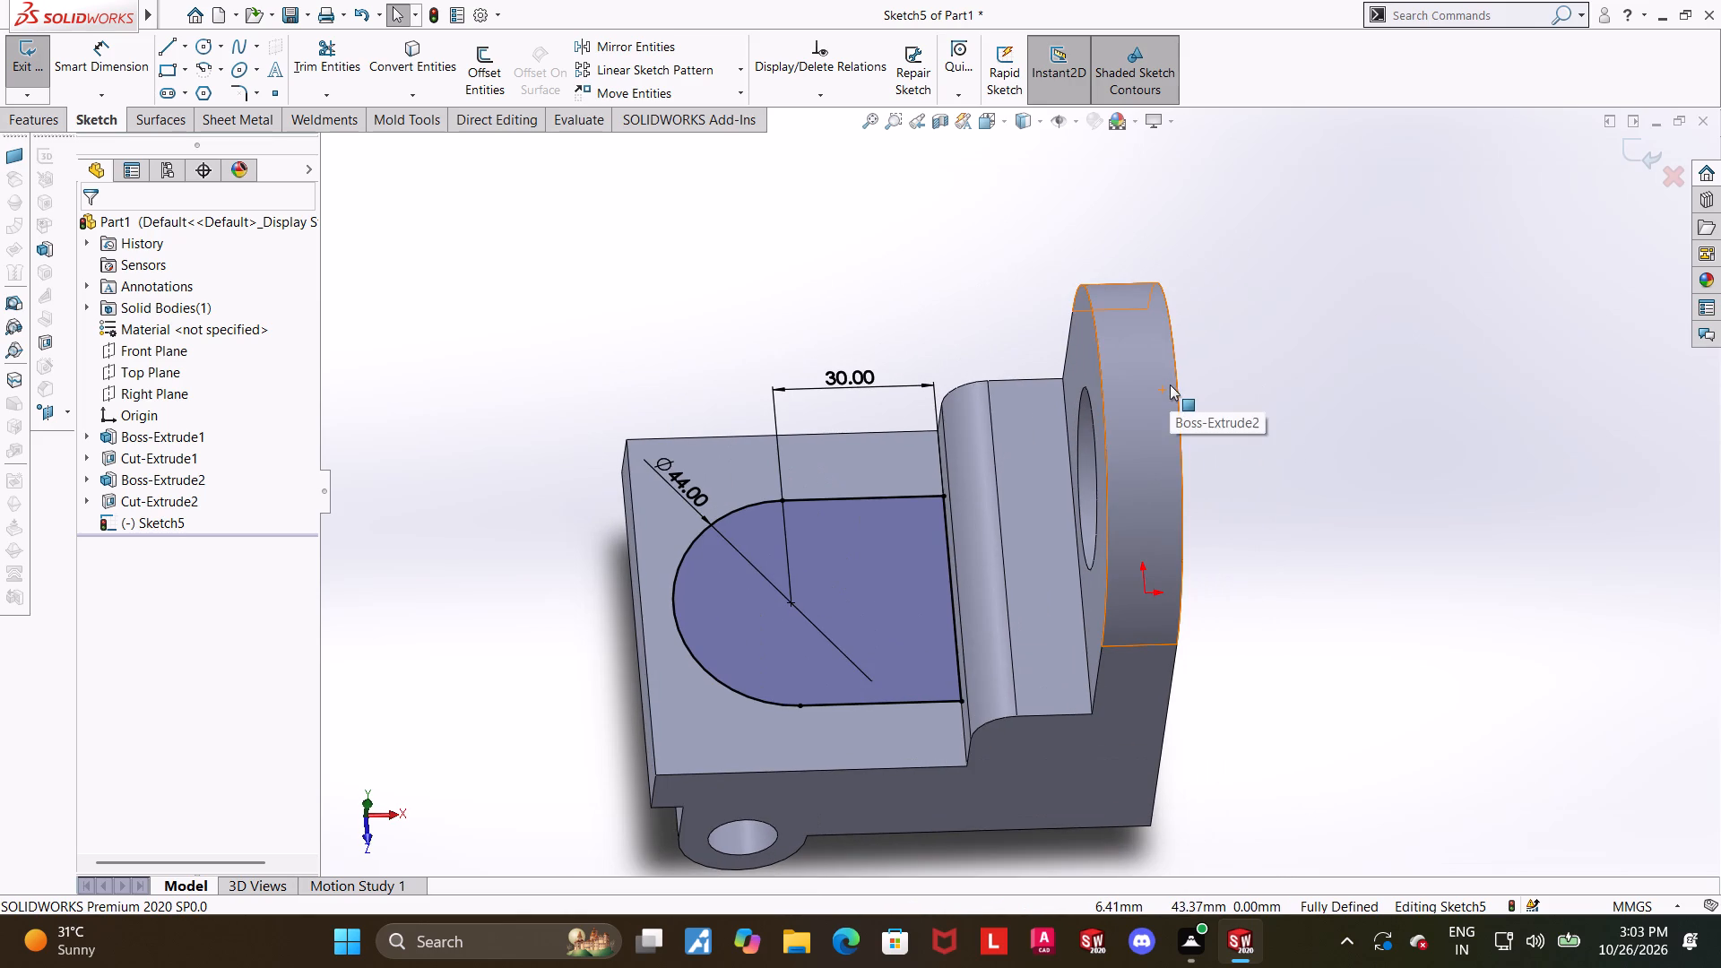
scroll(1169, 384, up, 1)
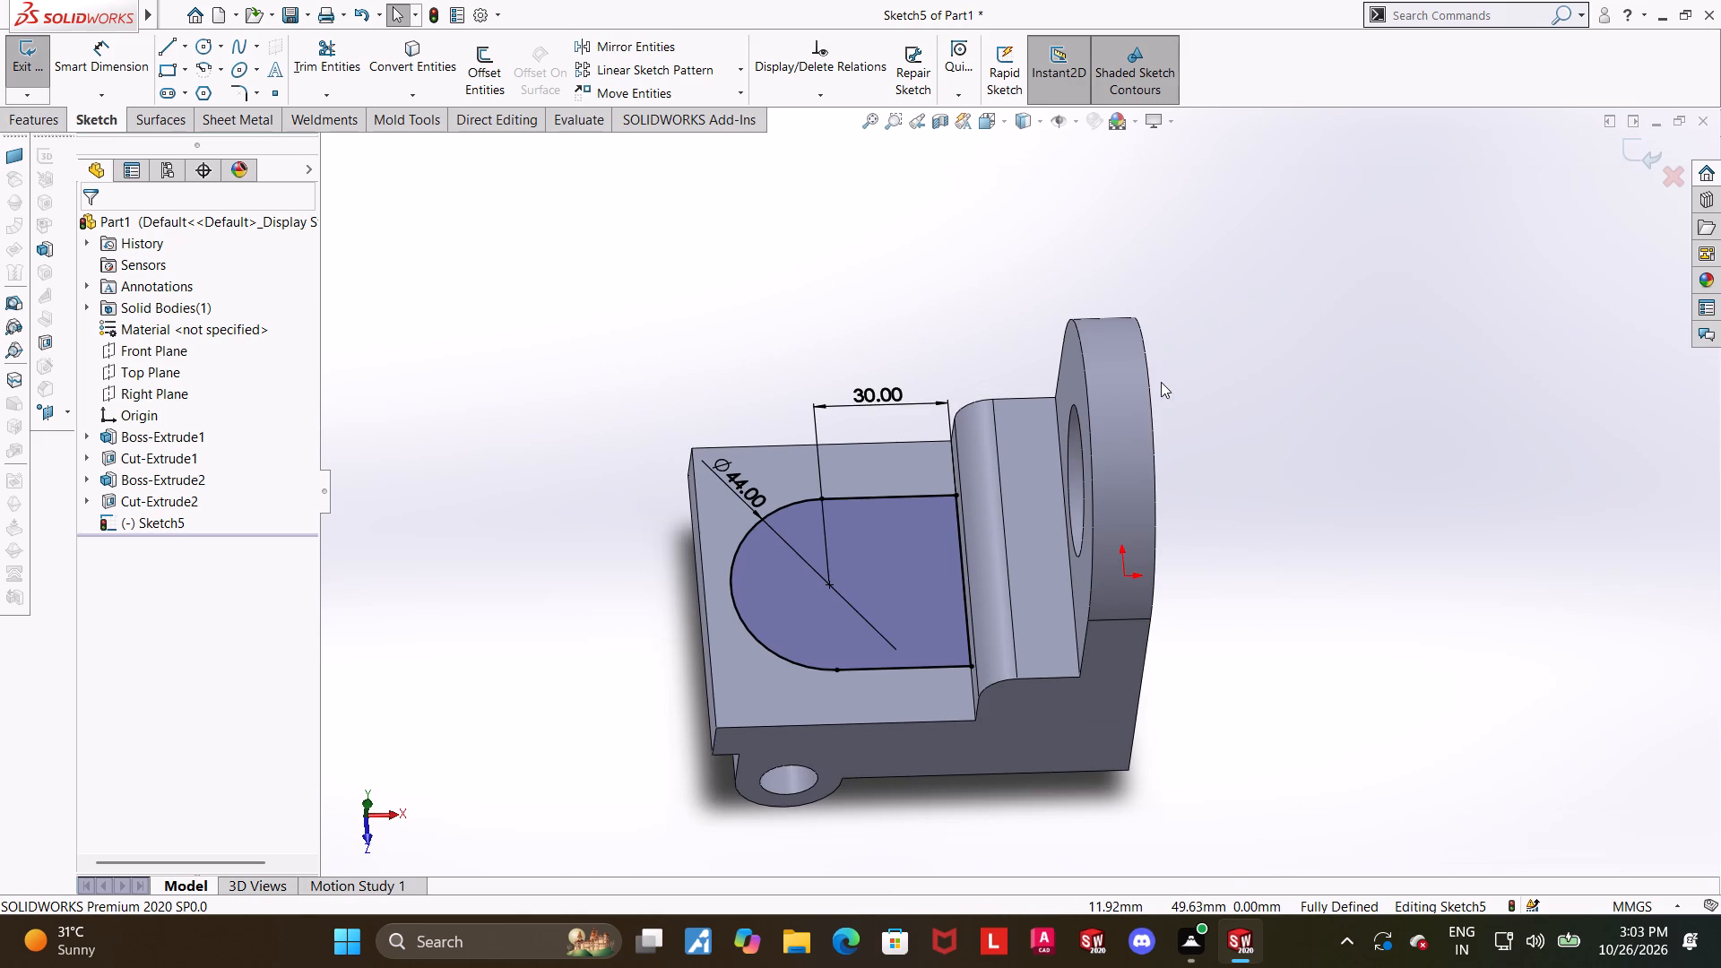
scroll(1161, 382, up, 1)
middle_drag(1137, 382, 1109, 390)
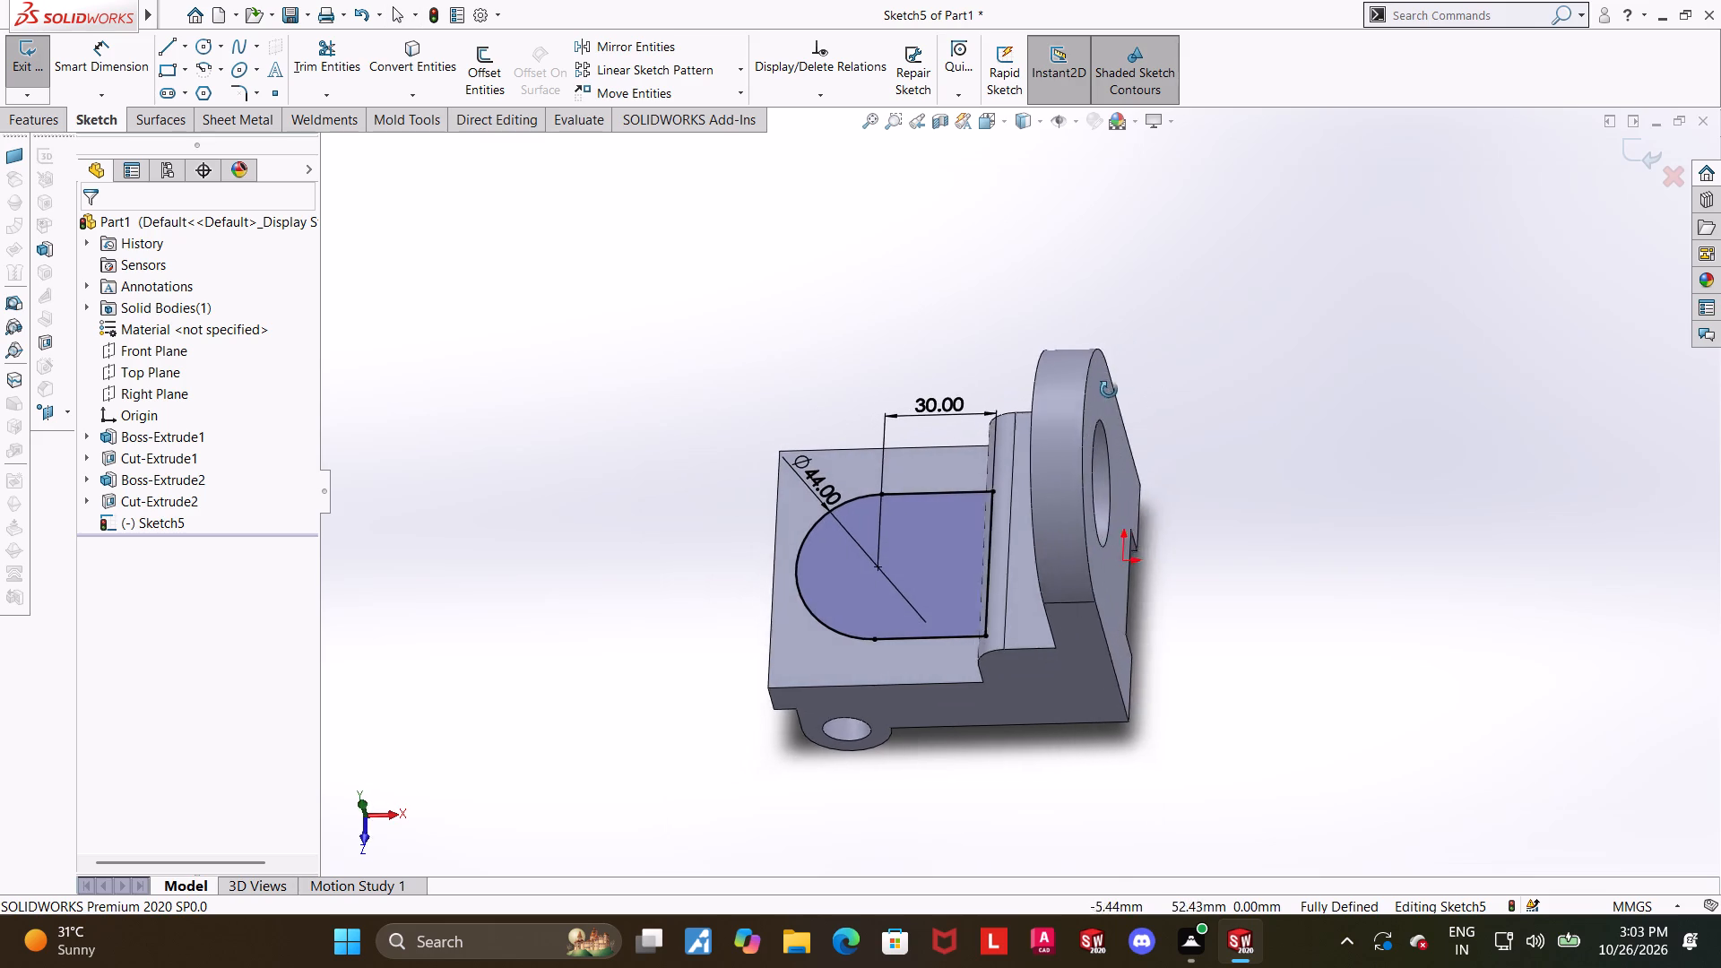
middle_drag(1109, 390, 1125, 409)
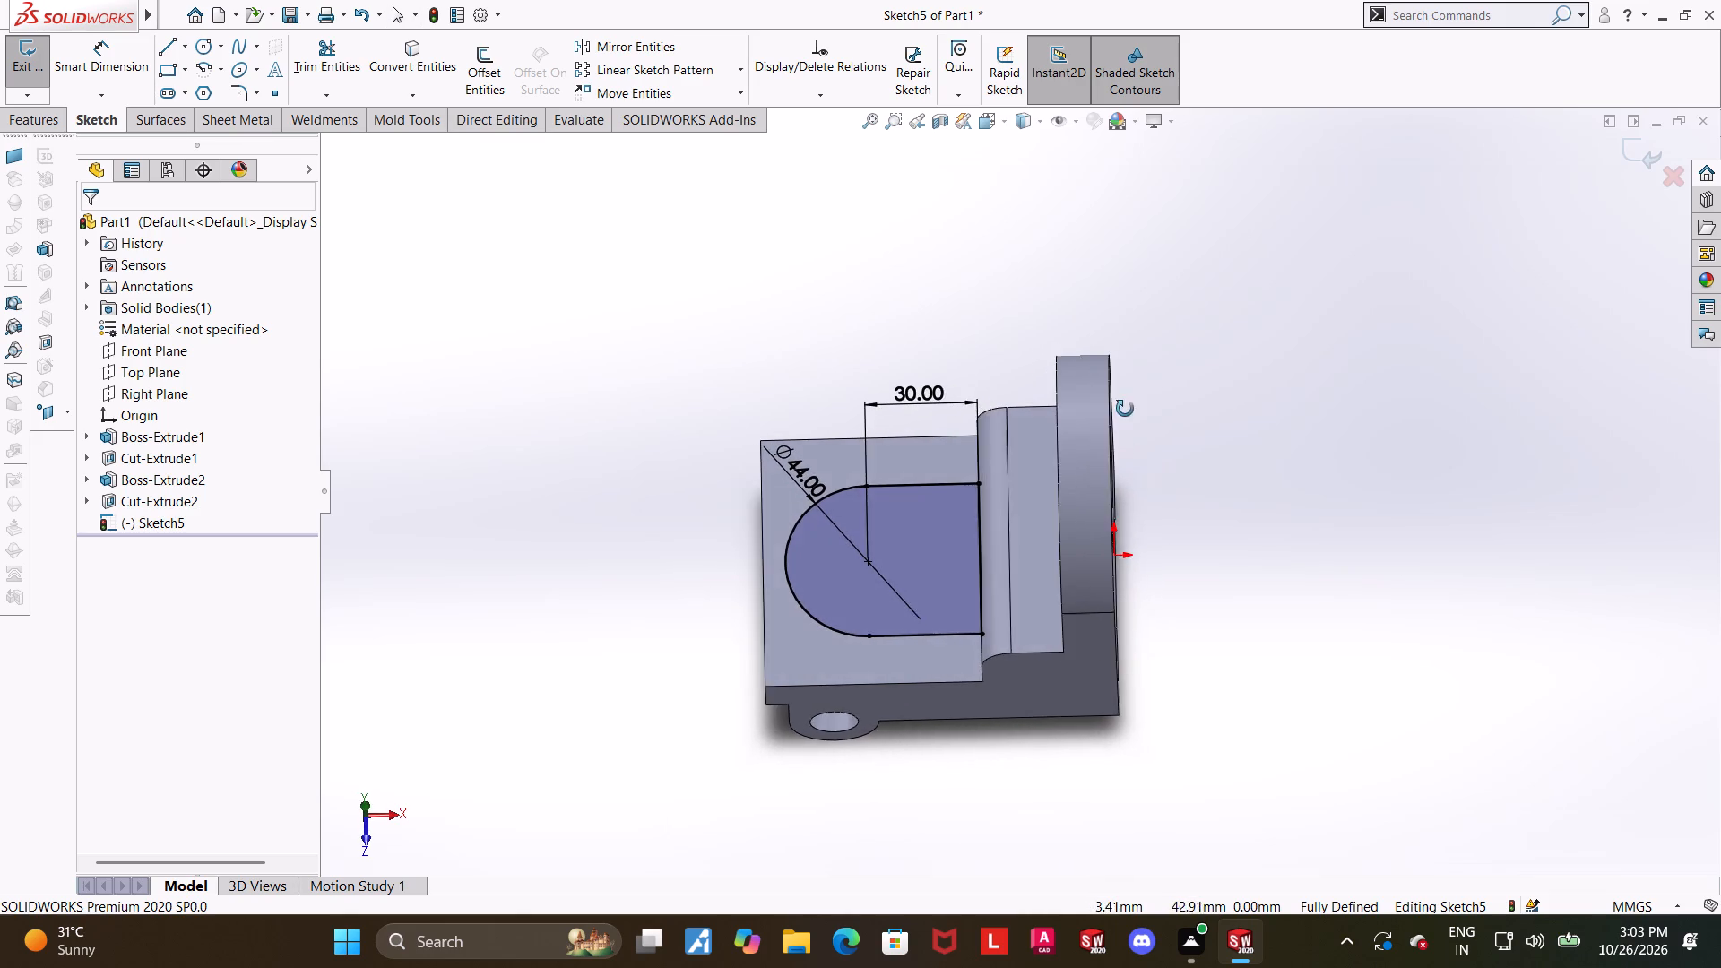
middle_drag(1125, 409, 1111, 419)
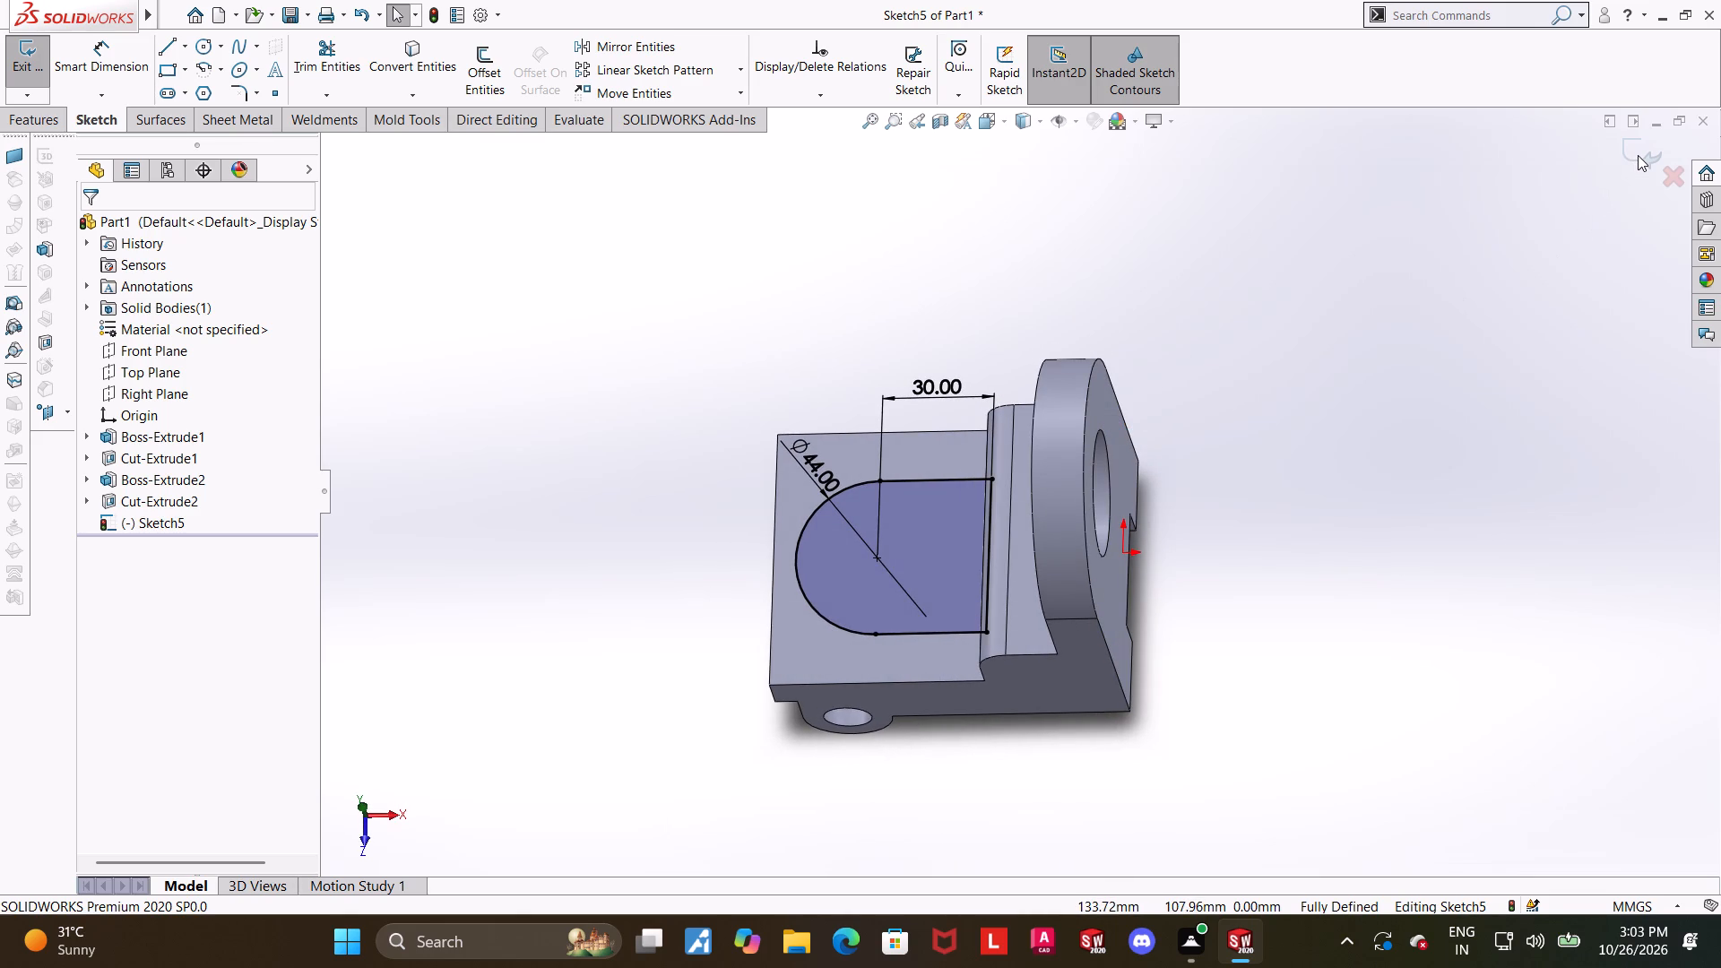
Close the sketch and extrude the round-ended profile upward as a blind boss 10 mm deep, merged with the body.
click(1638, 155)
click(48, 53)
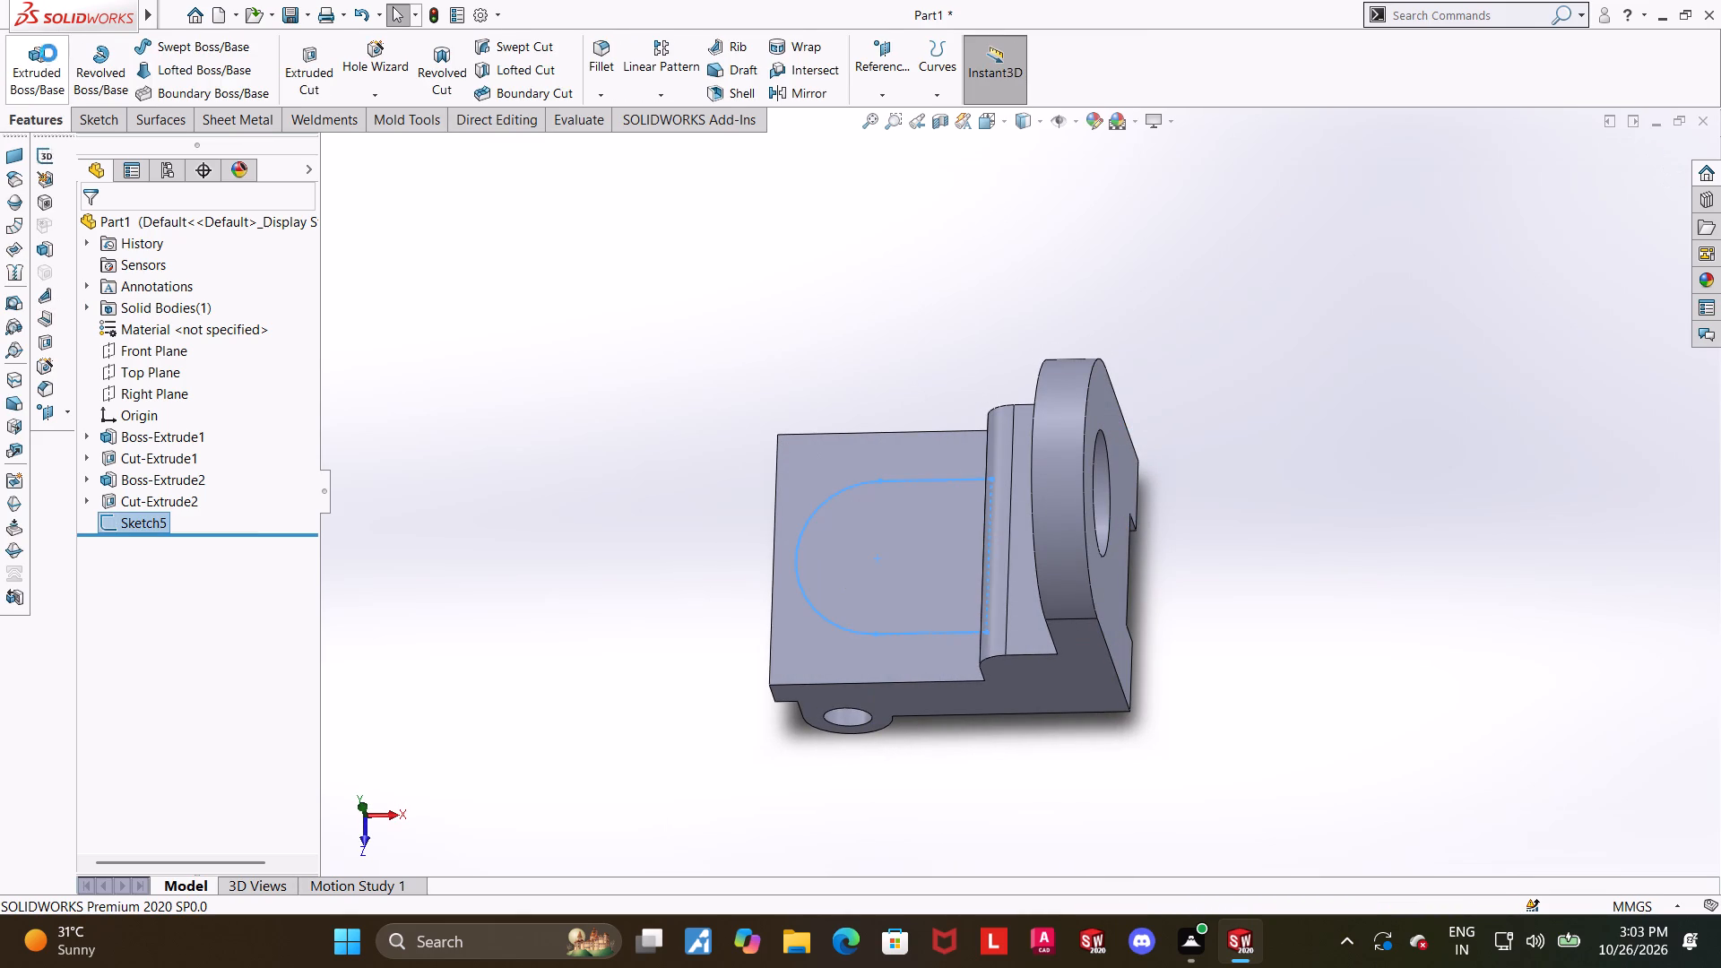
middle_drag(645, 549, 675, 445)
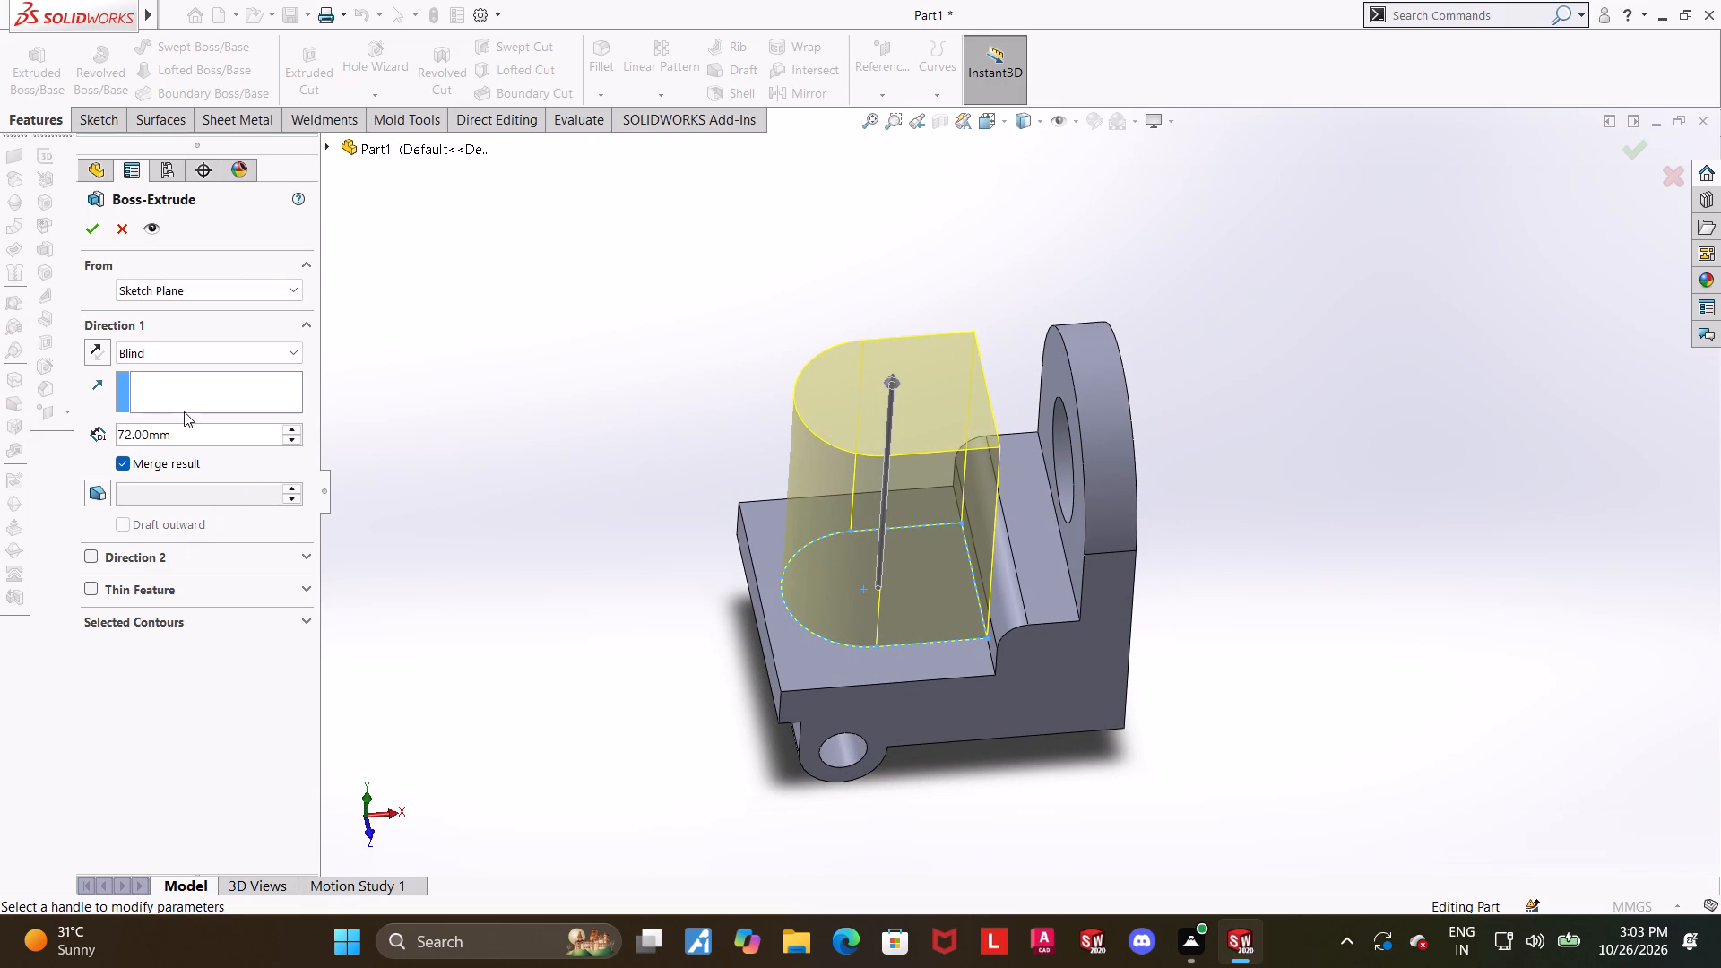
click(183, 433)
drag(216, 430, 0, 455)
key(1)
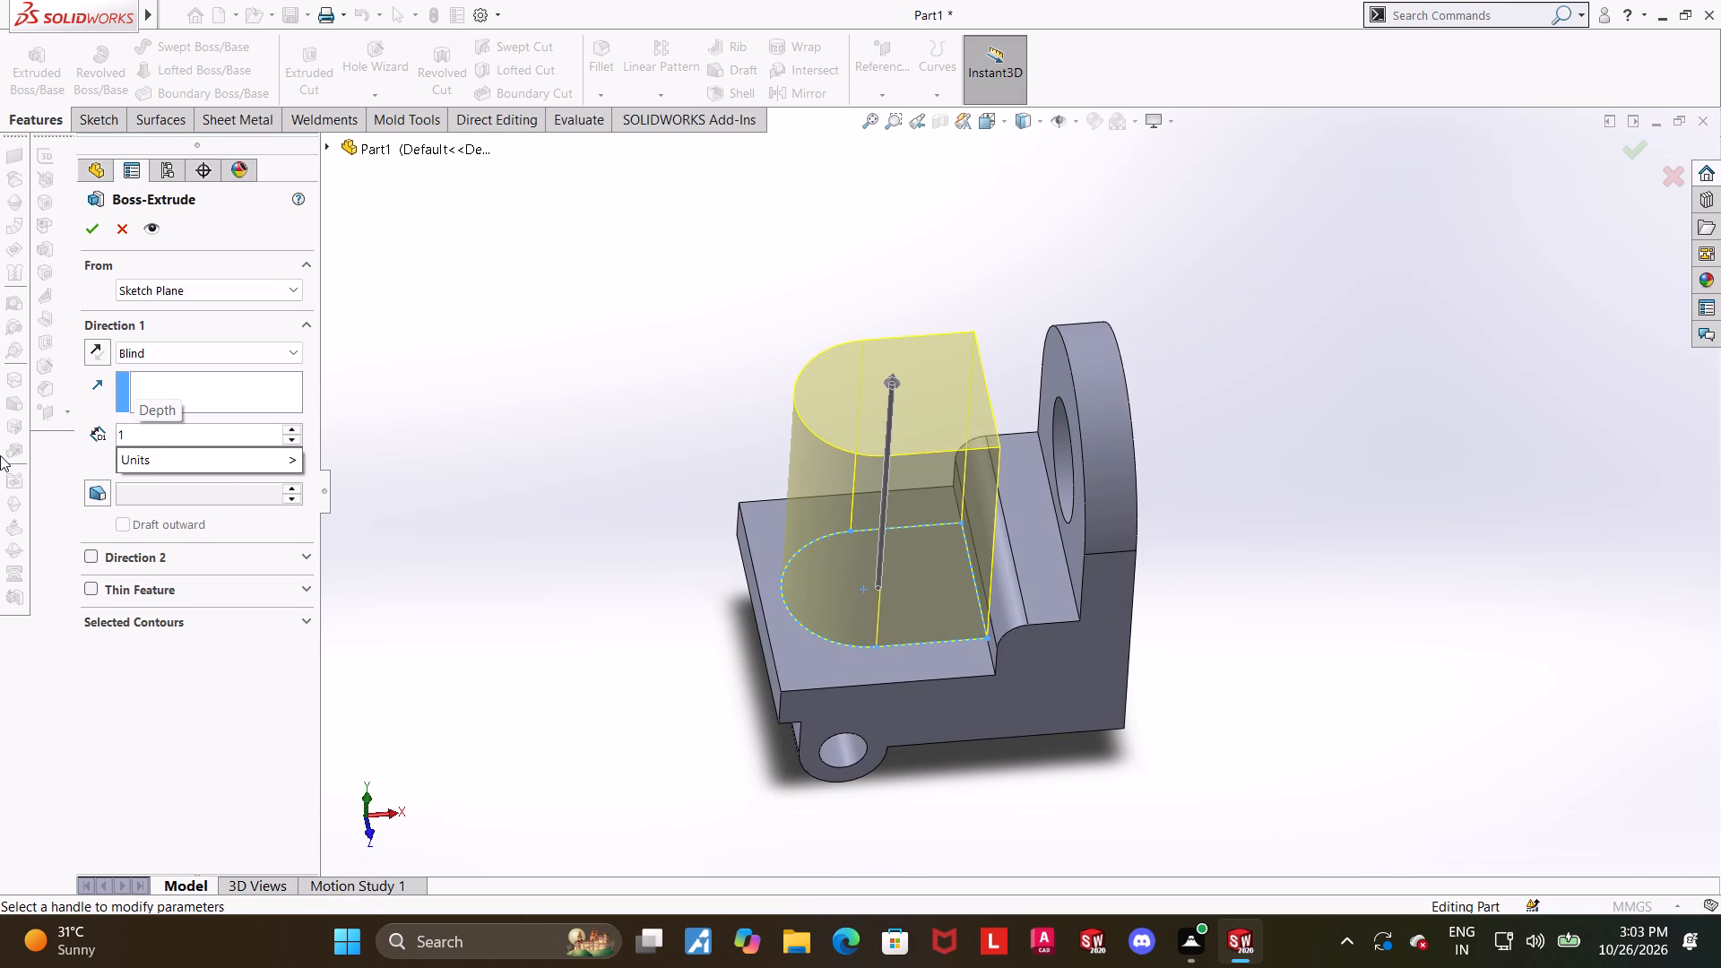
key(0)
key(Return)
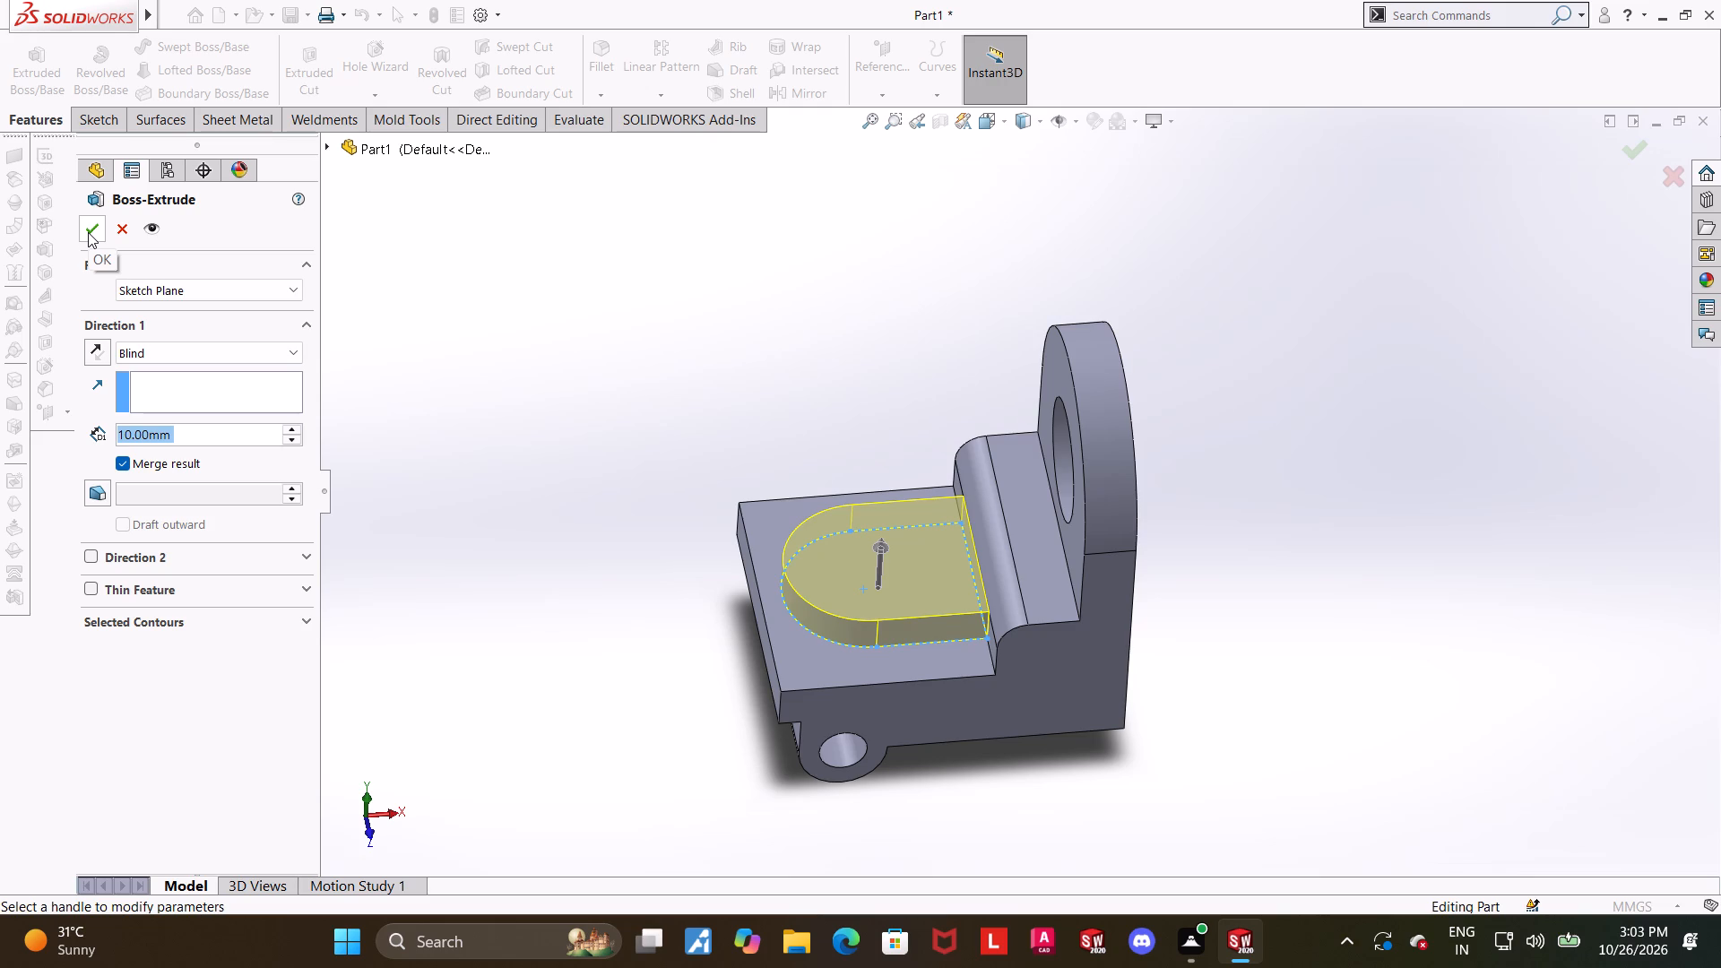
scroll(880, 542, up, 1)
scroll(935, 587, down, 2)
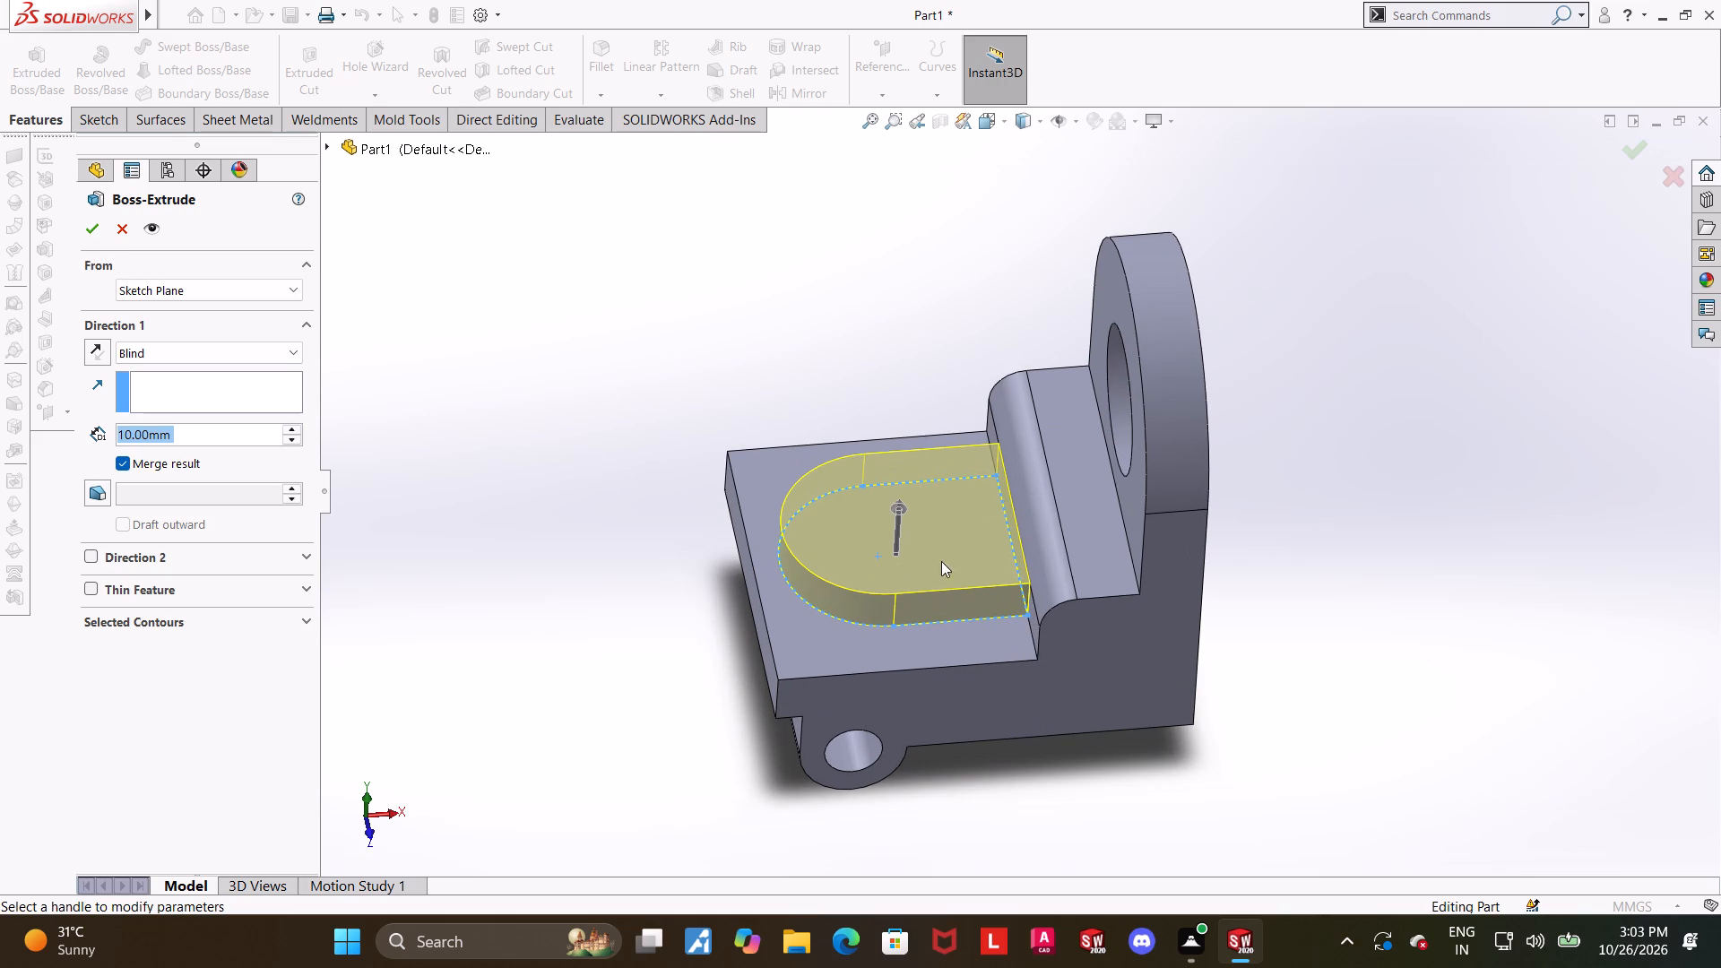
scroll(954, 568, down, 1)
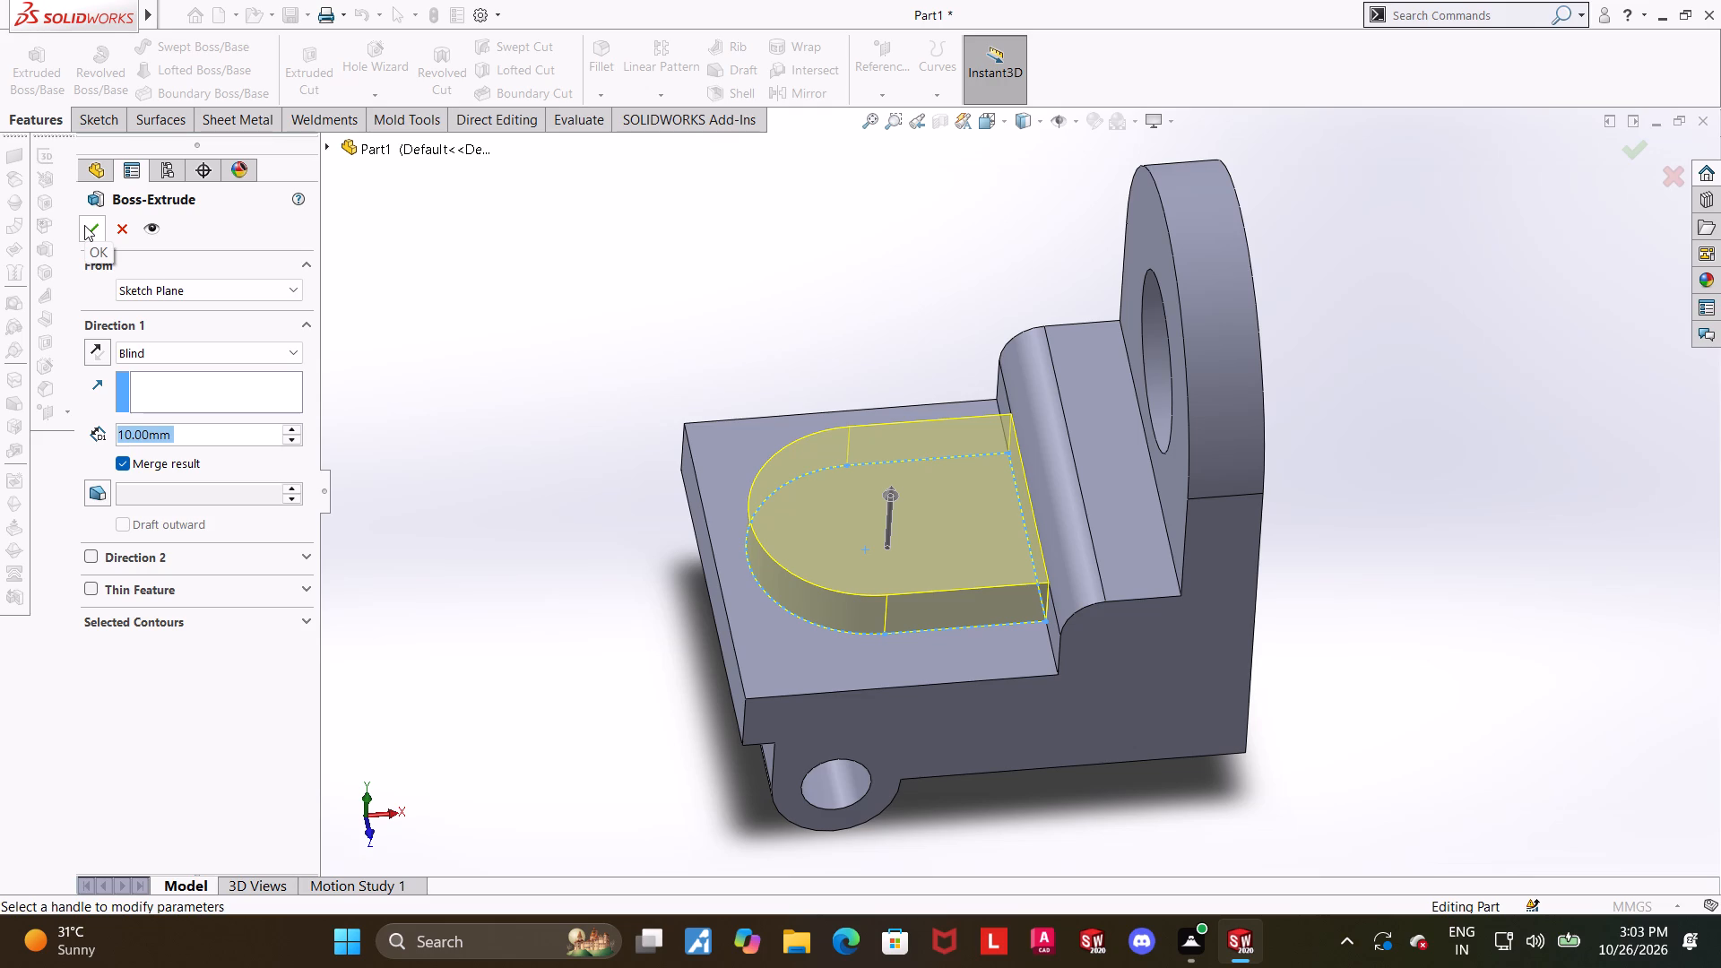
click(84, 225)
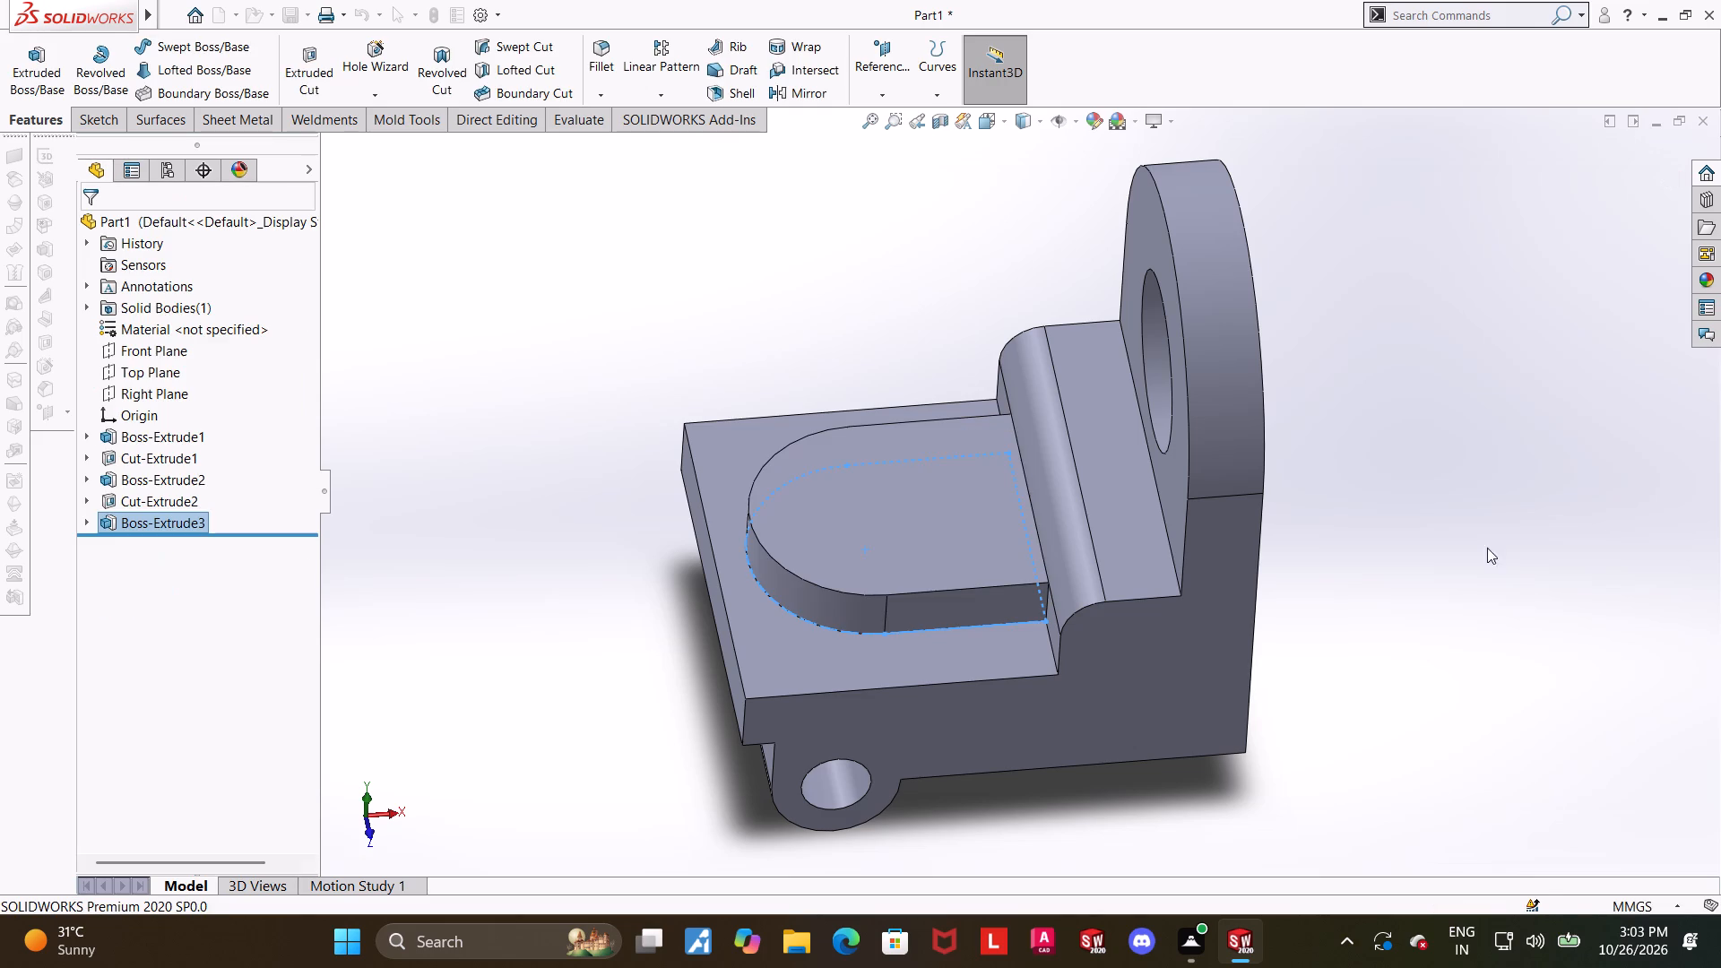
click(1494, 578)
click(1374, 566)
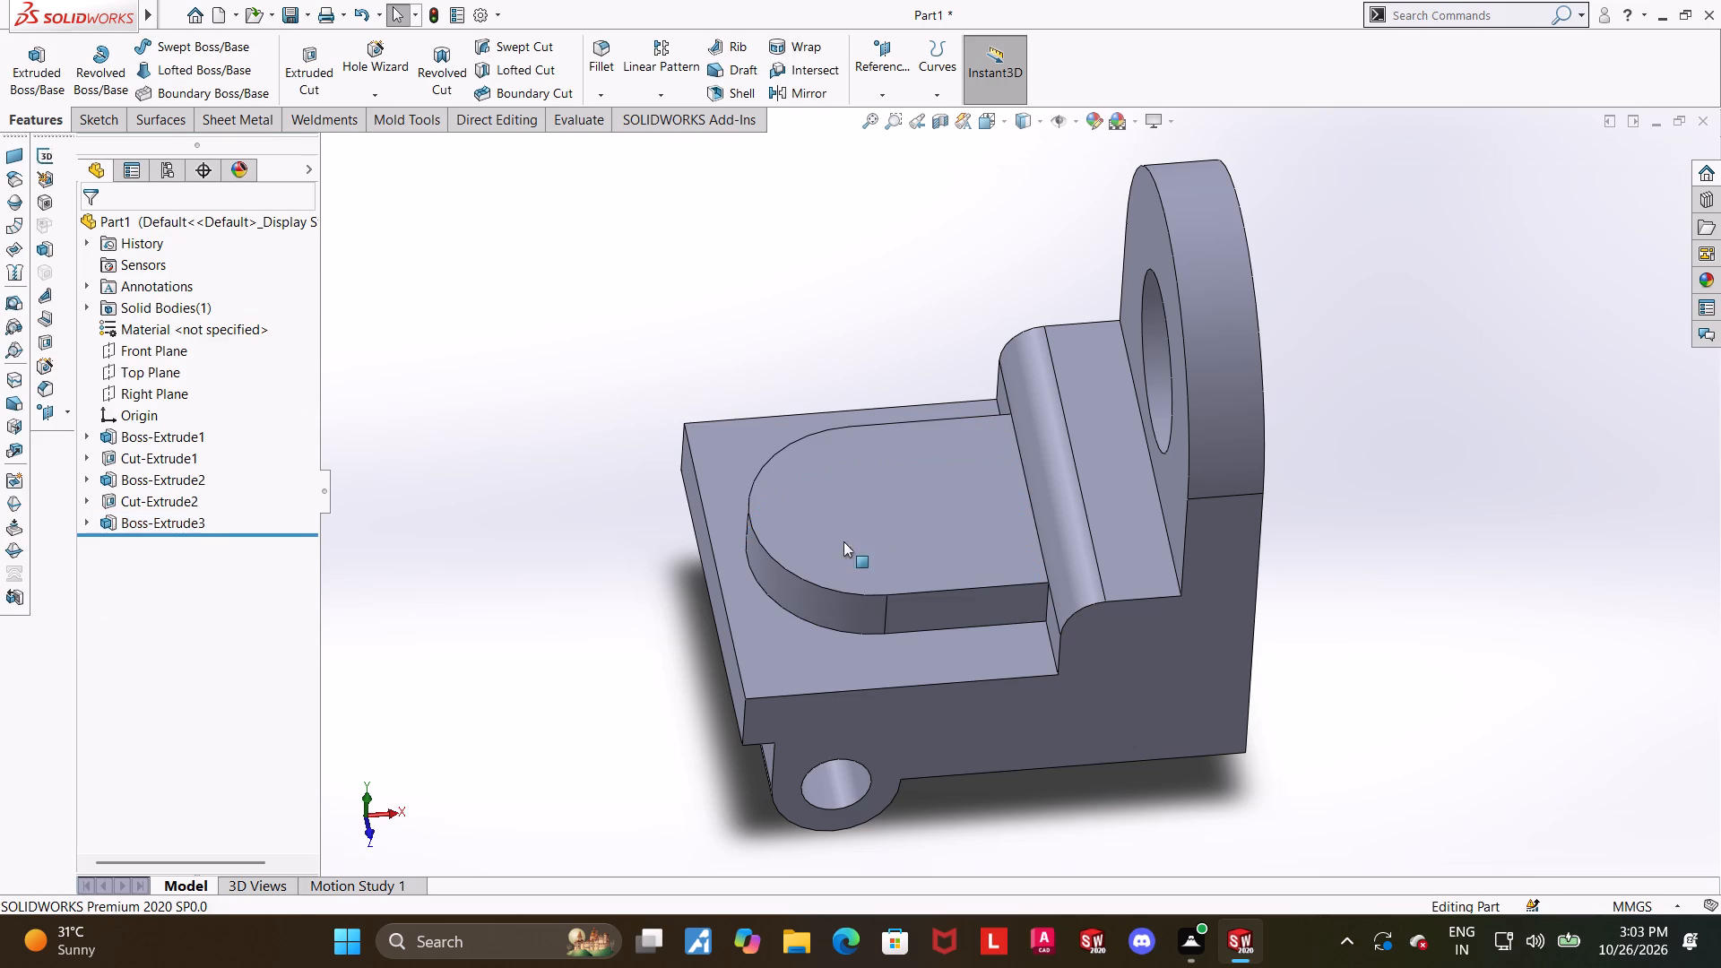
Start a sketch on the round-ended boss's top face and draw a circle near the rounded end's centre, level with the origin.
click(848, 496)
click(918, 445)
click(163, 556)
click(172, 545)
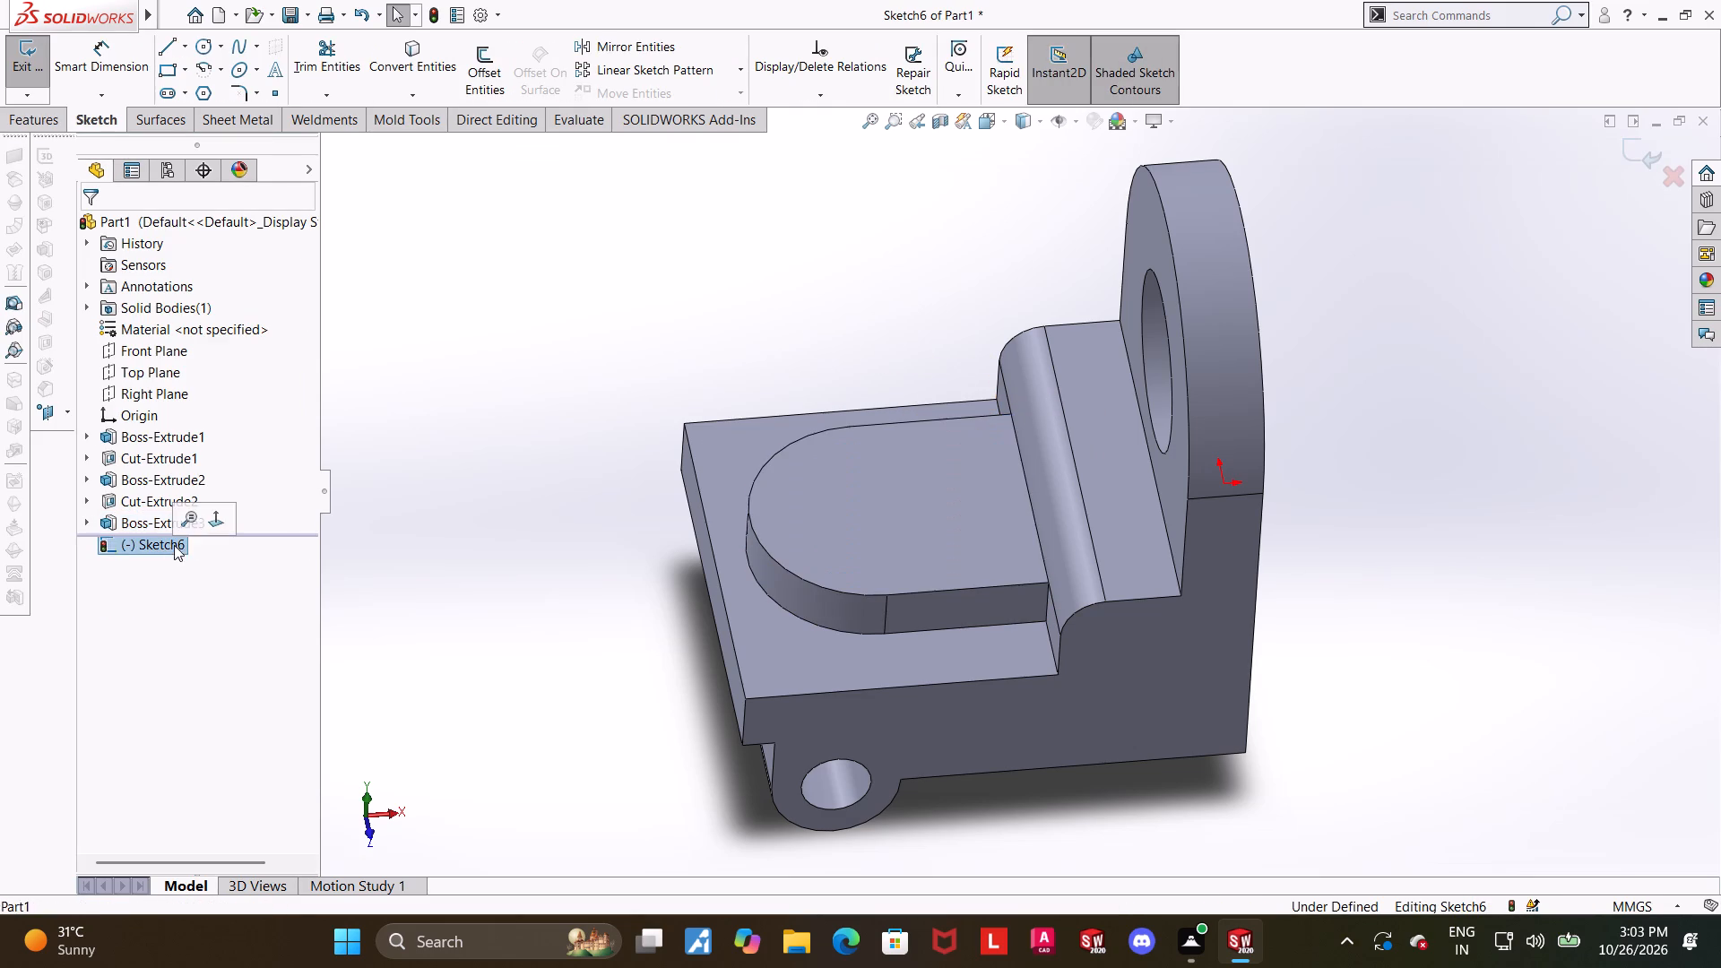
click(203, 523)
click(205, 39)
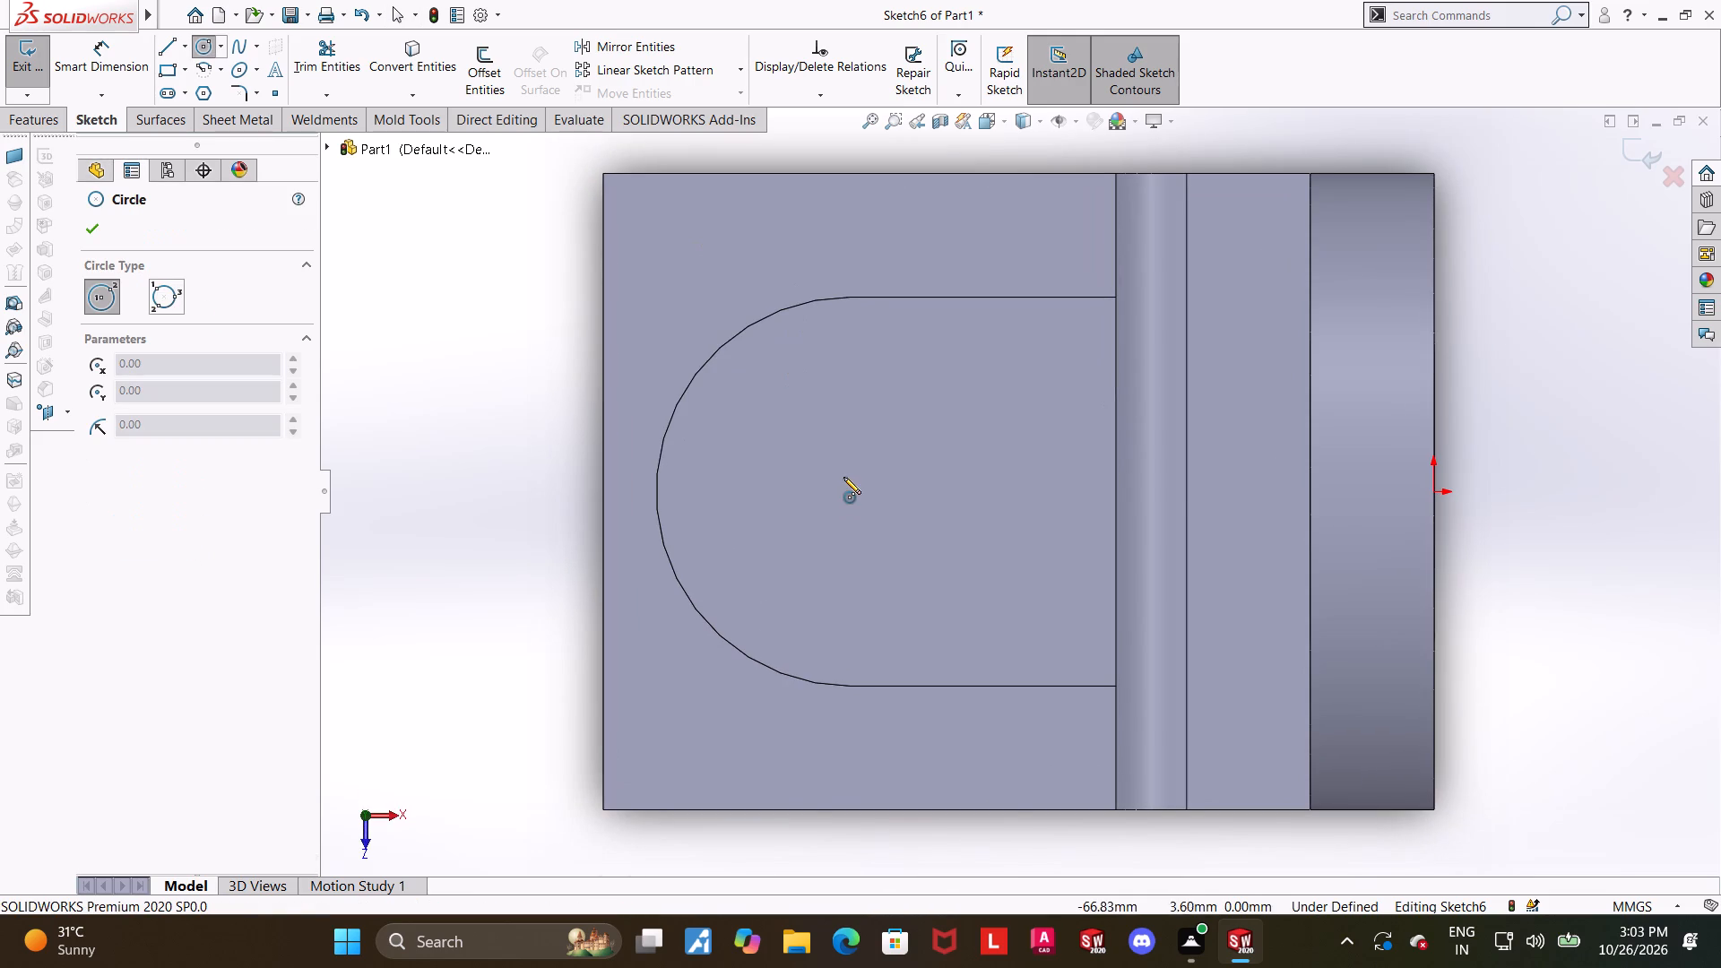
click(838, 492)
click(917, 438)
key(Escape)
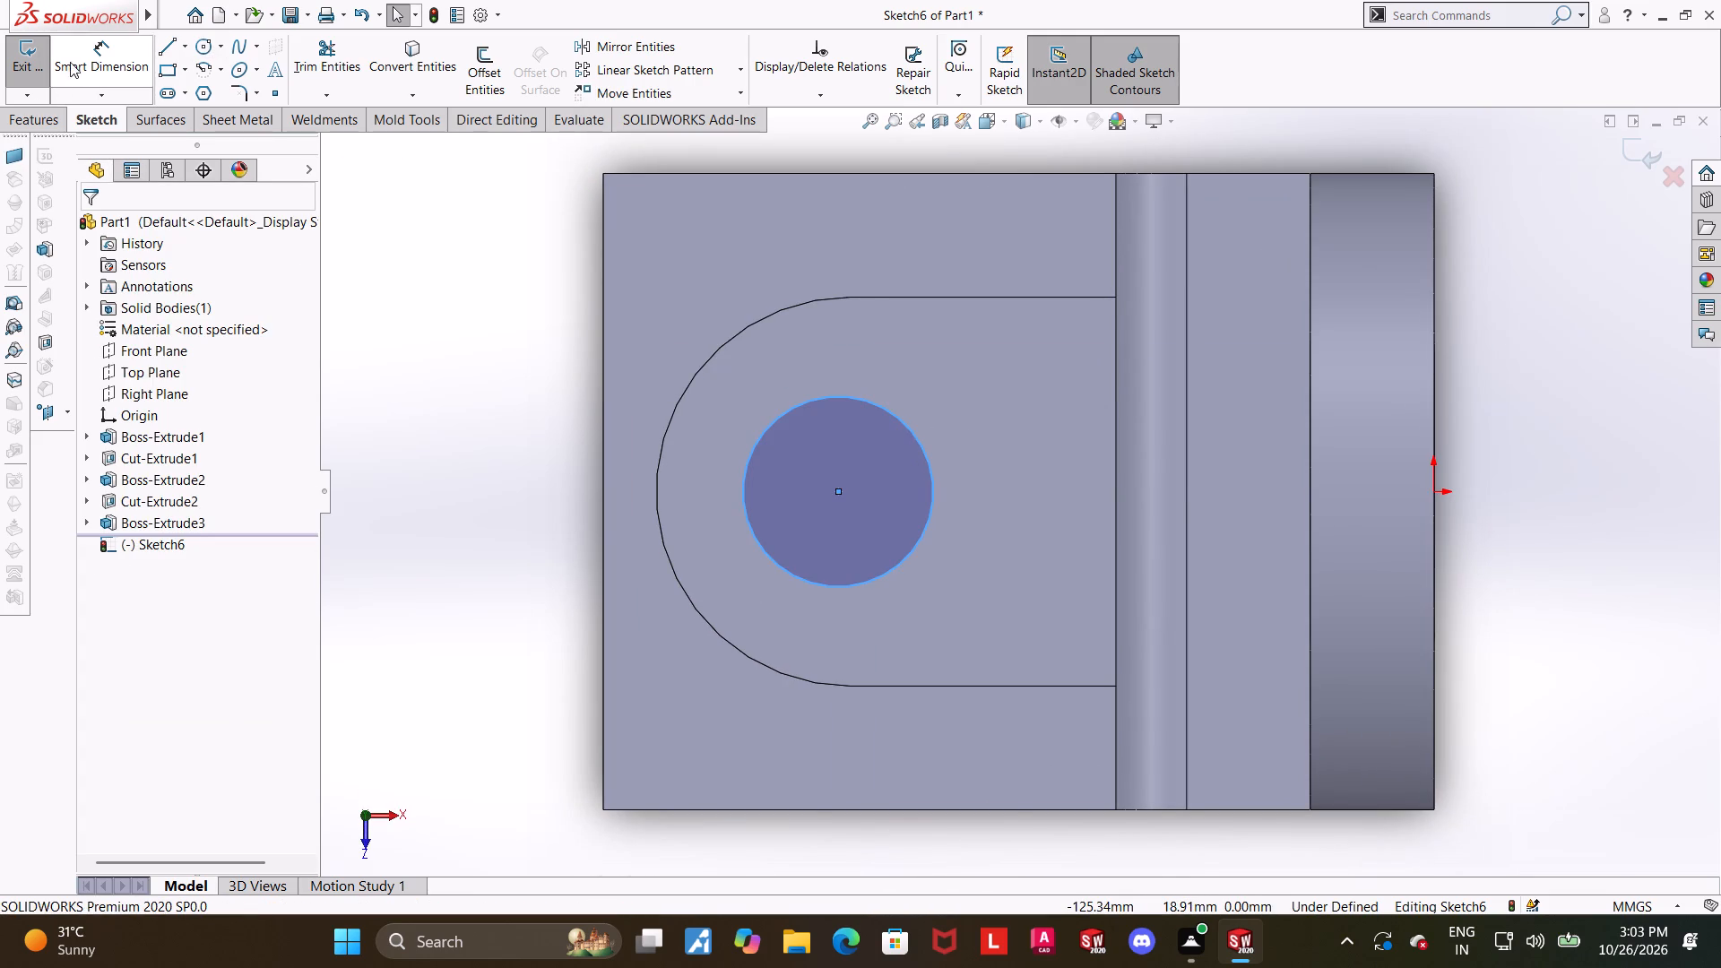
Dimension the circle on the round-ended boss to a diameter of 24 mm.
click(70, 62)
scroll(937, 348, up, 1)
scroll(1020, 402, down, 1)
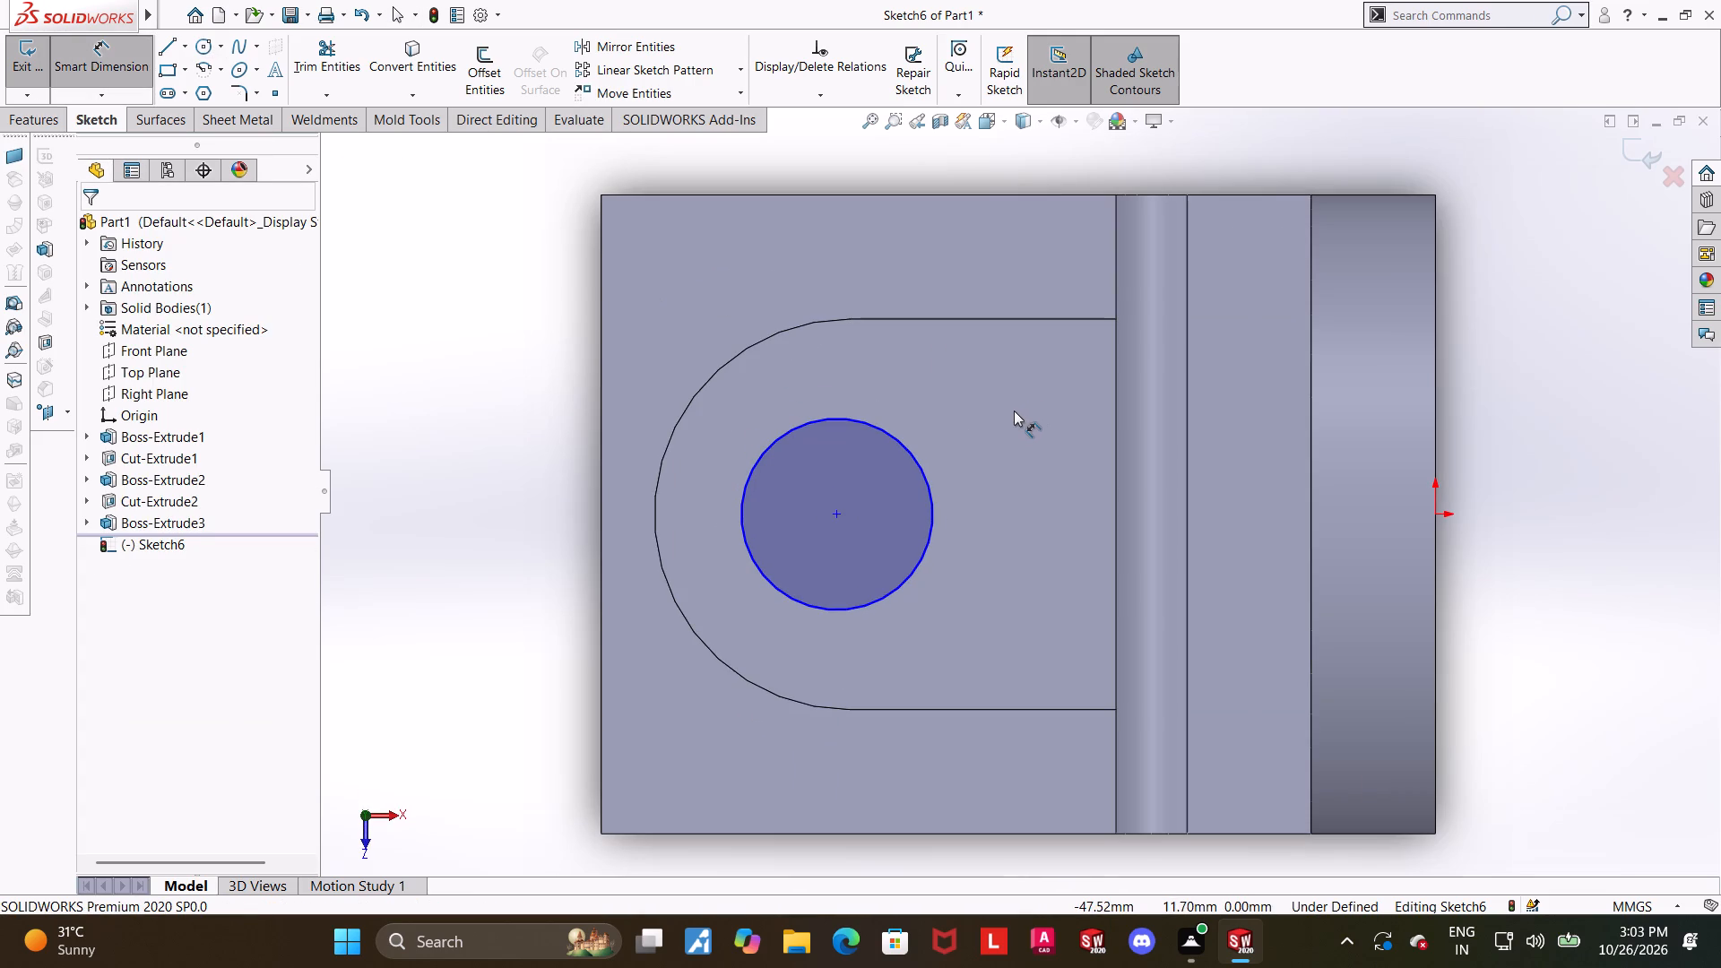
click(909, 452)
click(959, 412)
text(24)
key(Return)
key(Escape)
key(Escape)
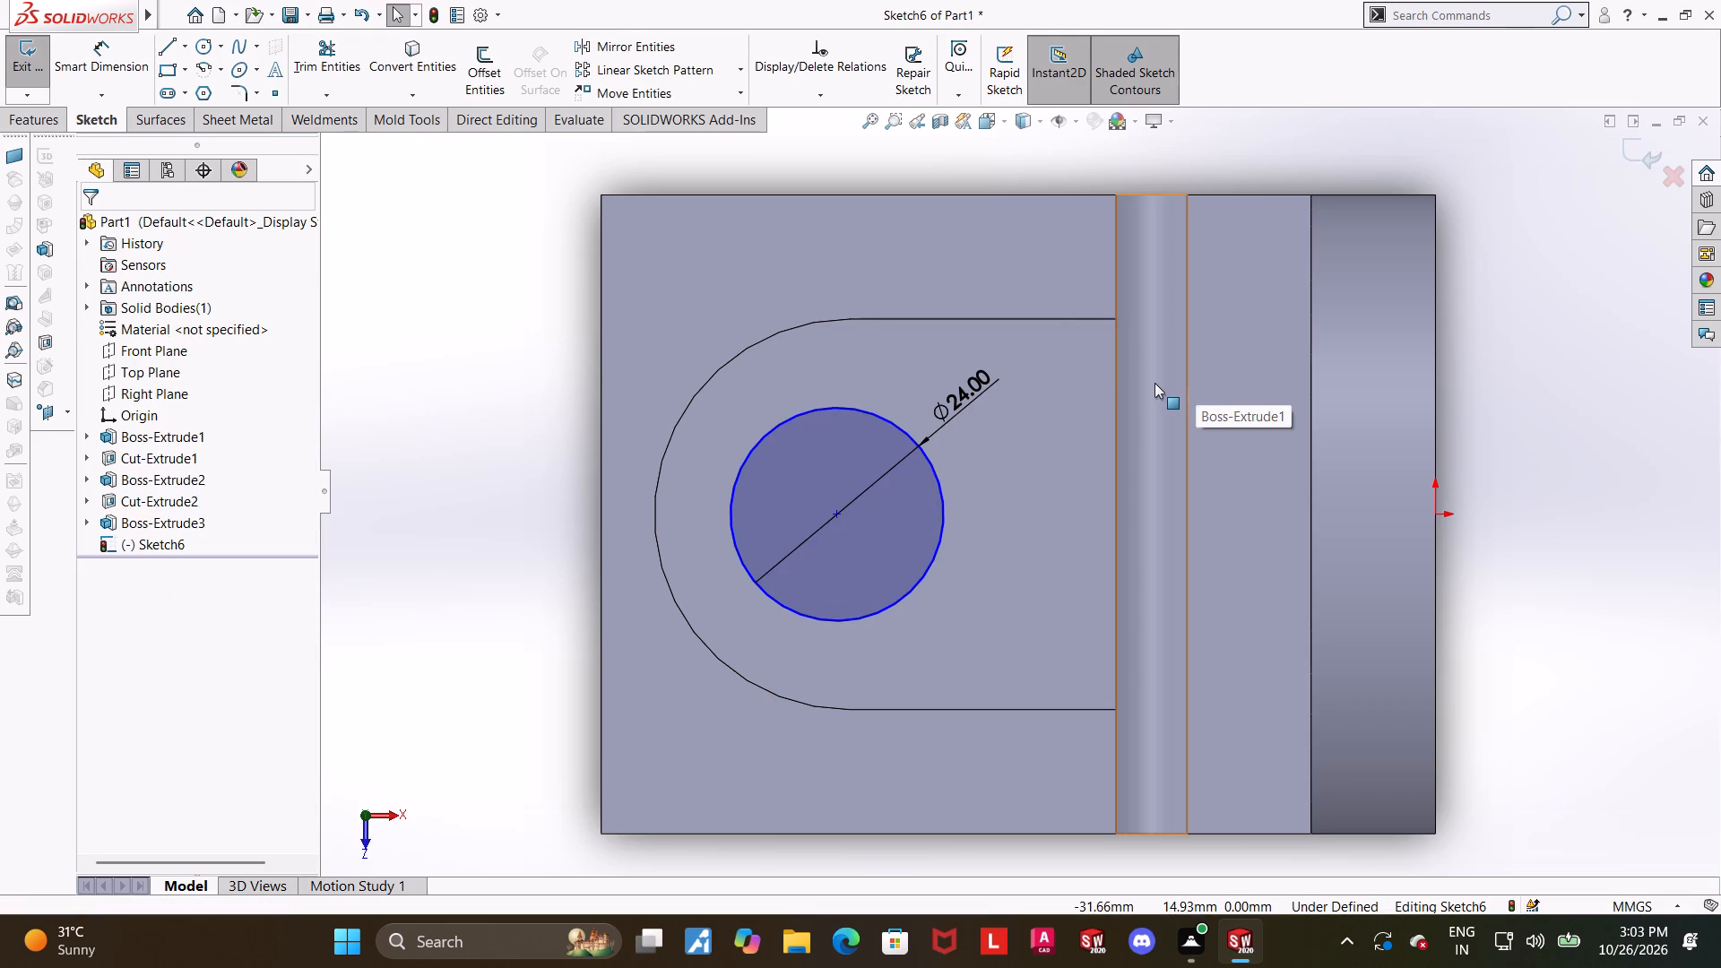
Add a concentric relation between the 24 mm circle and the boss's rounded end edge.
click(1720, 374)
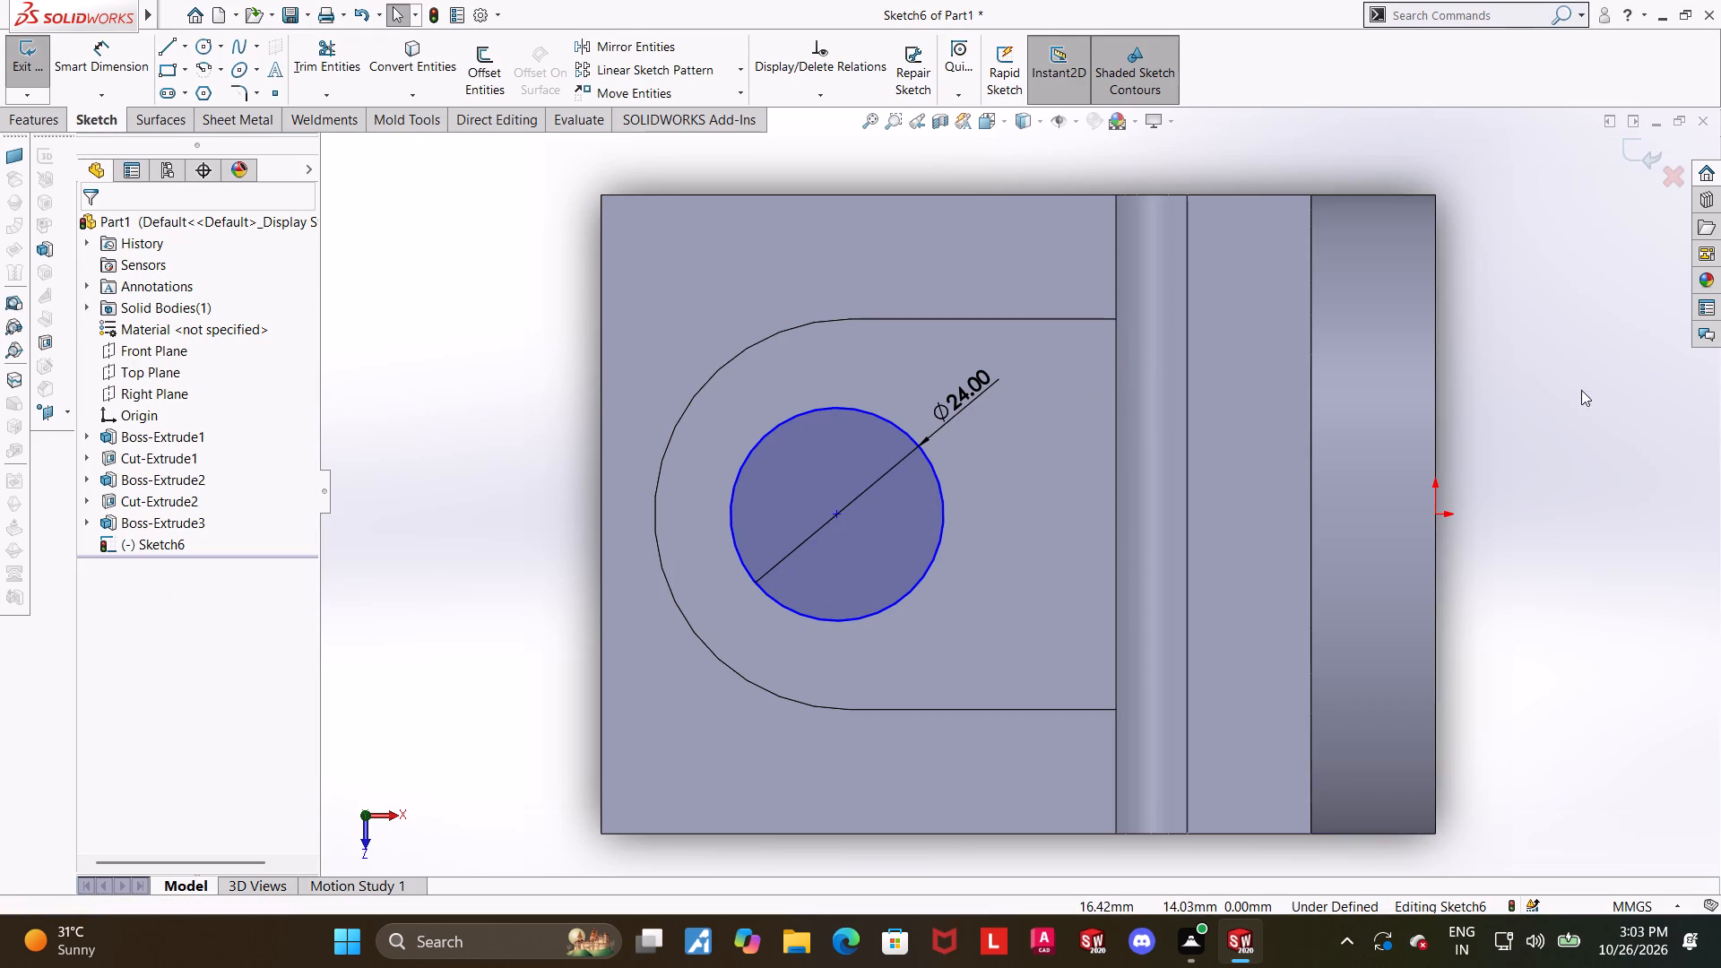
click(1435, 352)
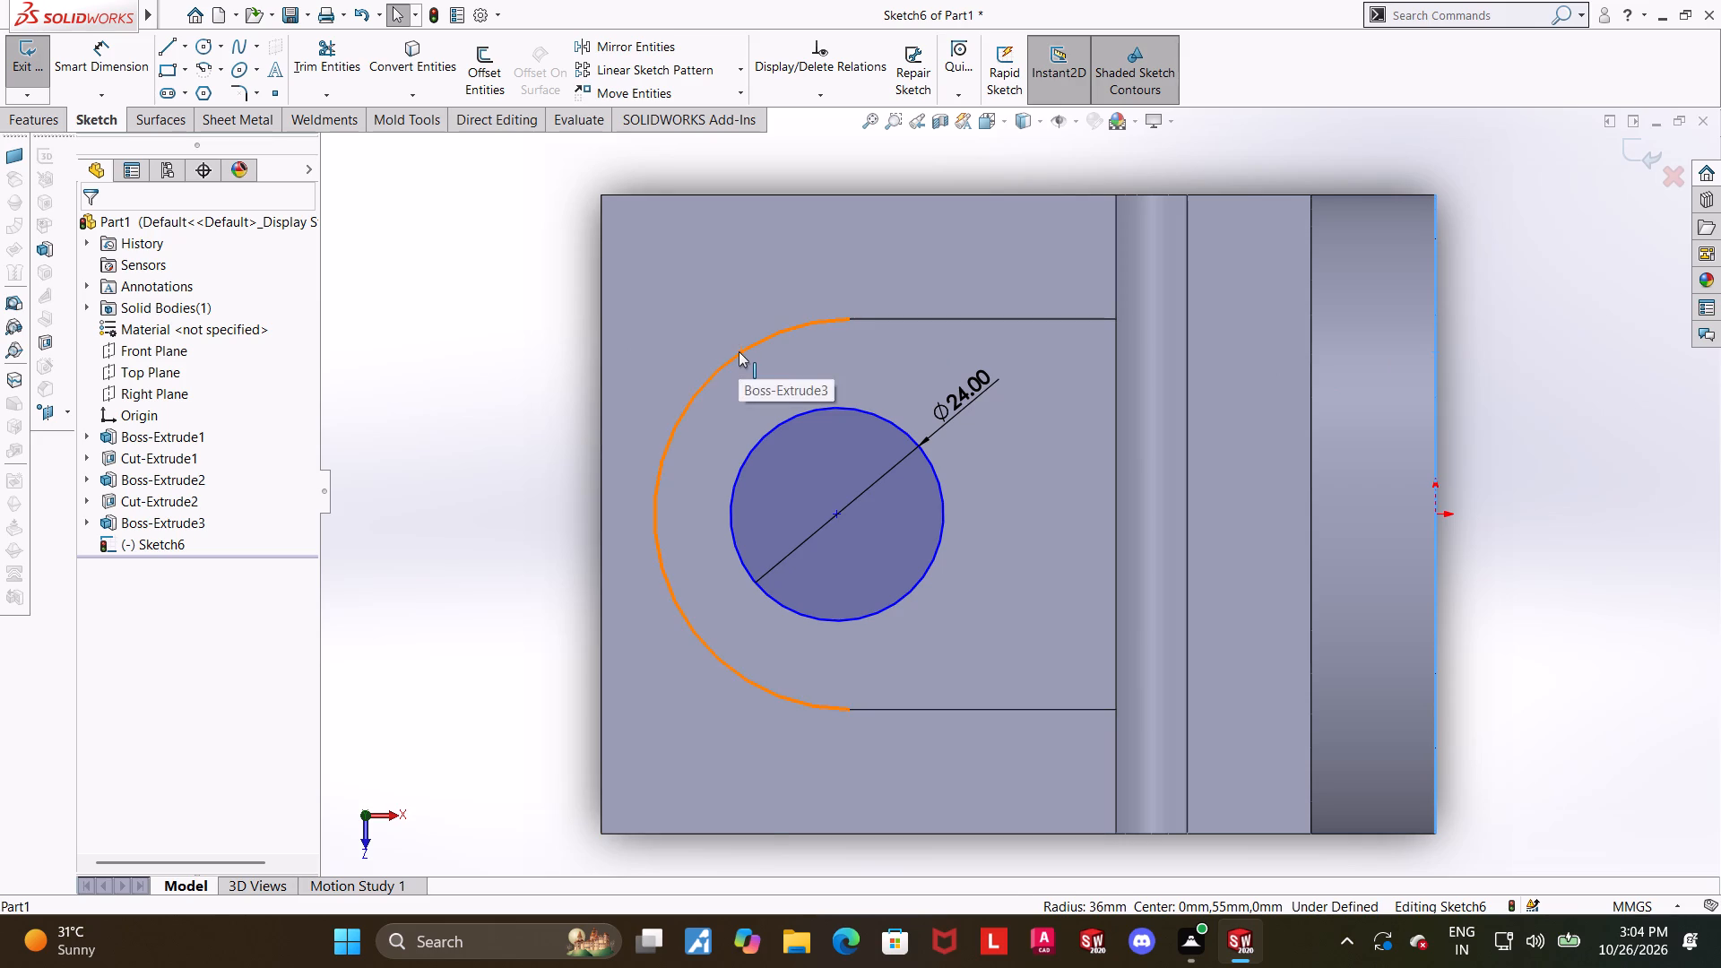
click(739, 351)
ctrl+click(838, 406)
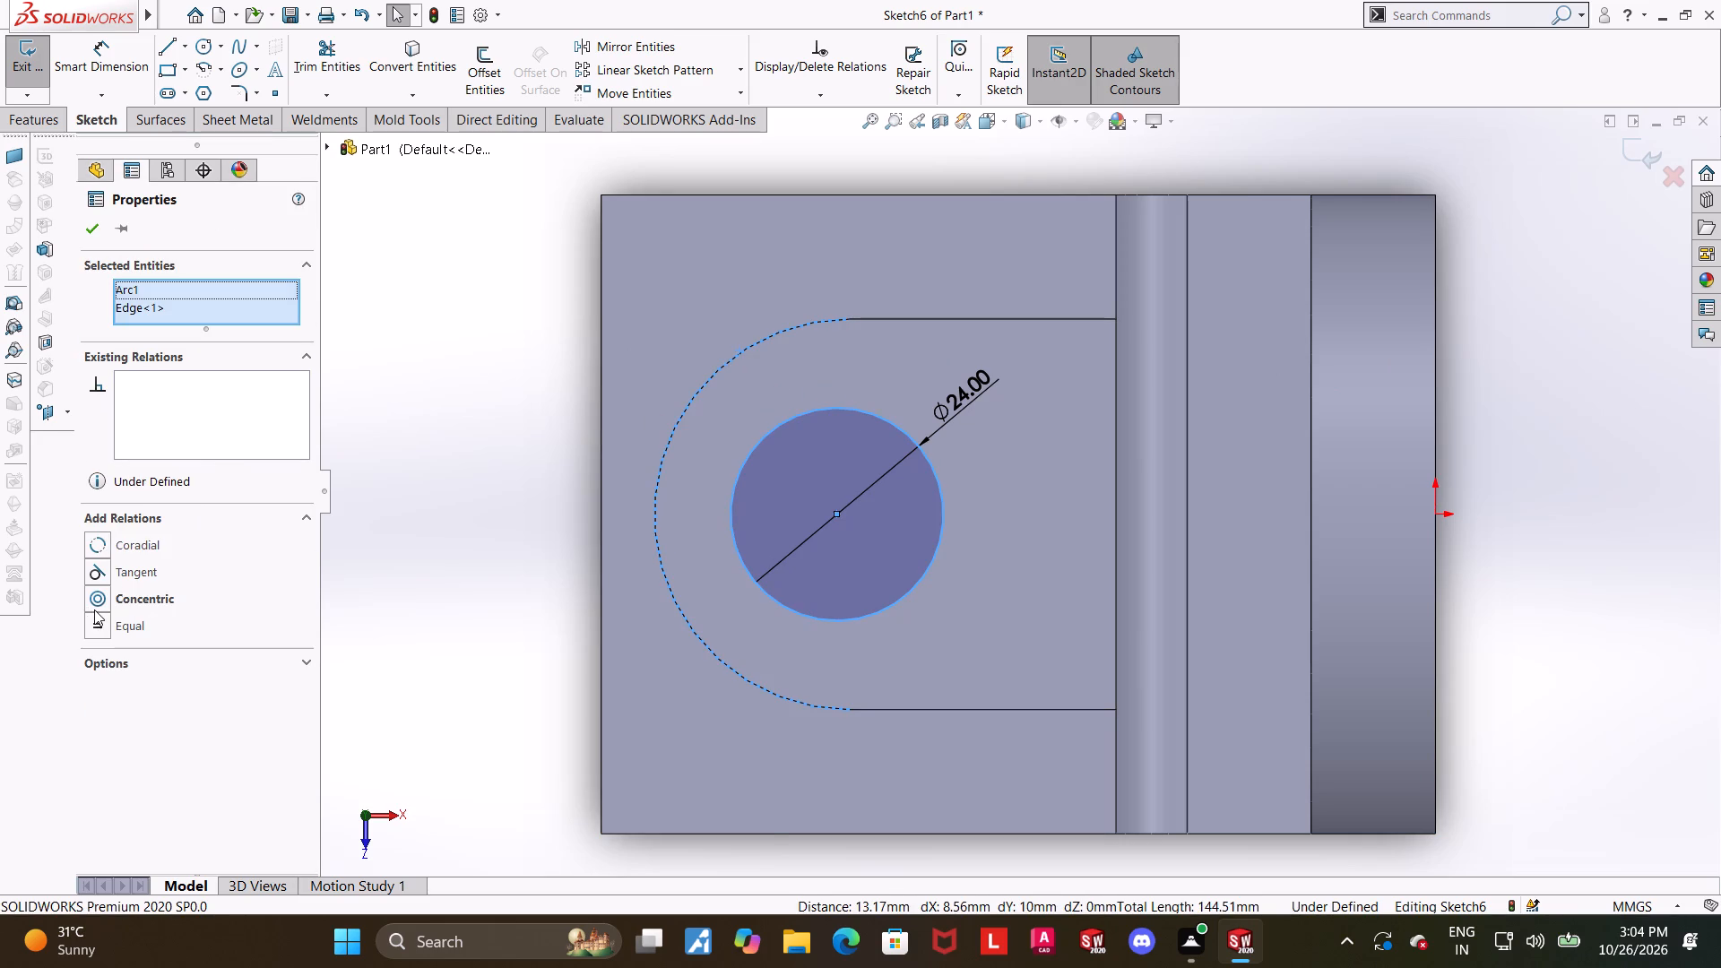
click(94, 609)
click(454, 482)
Close the sketch and cut the 24 mm circle through all of the body as an Extruded Cut.
click(1624, 147)
scroll(1448, 331, up, 4)
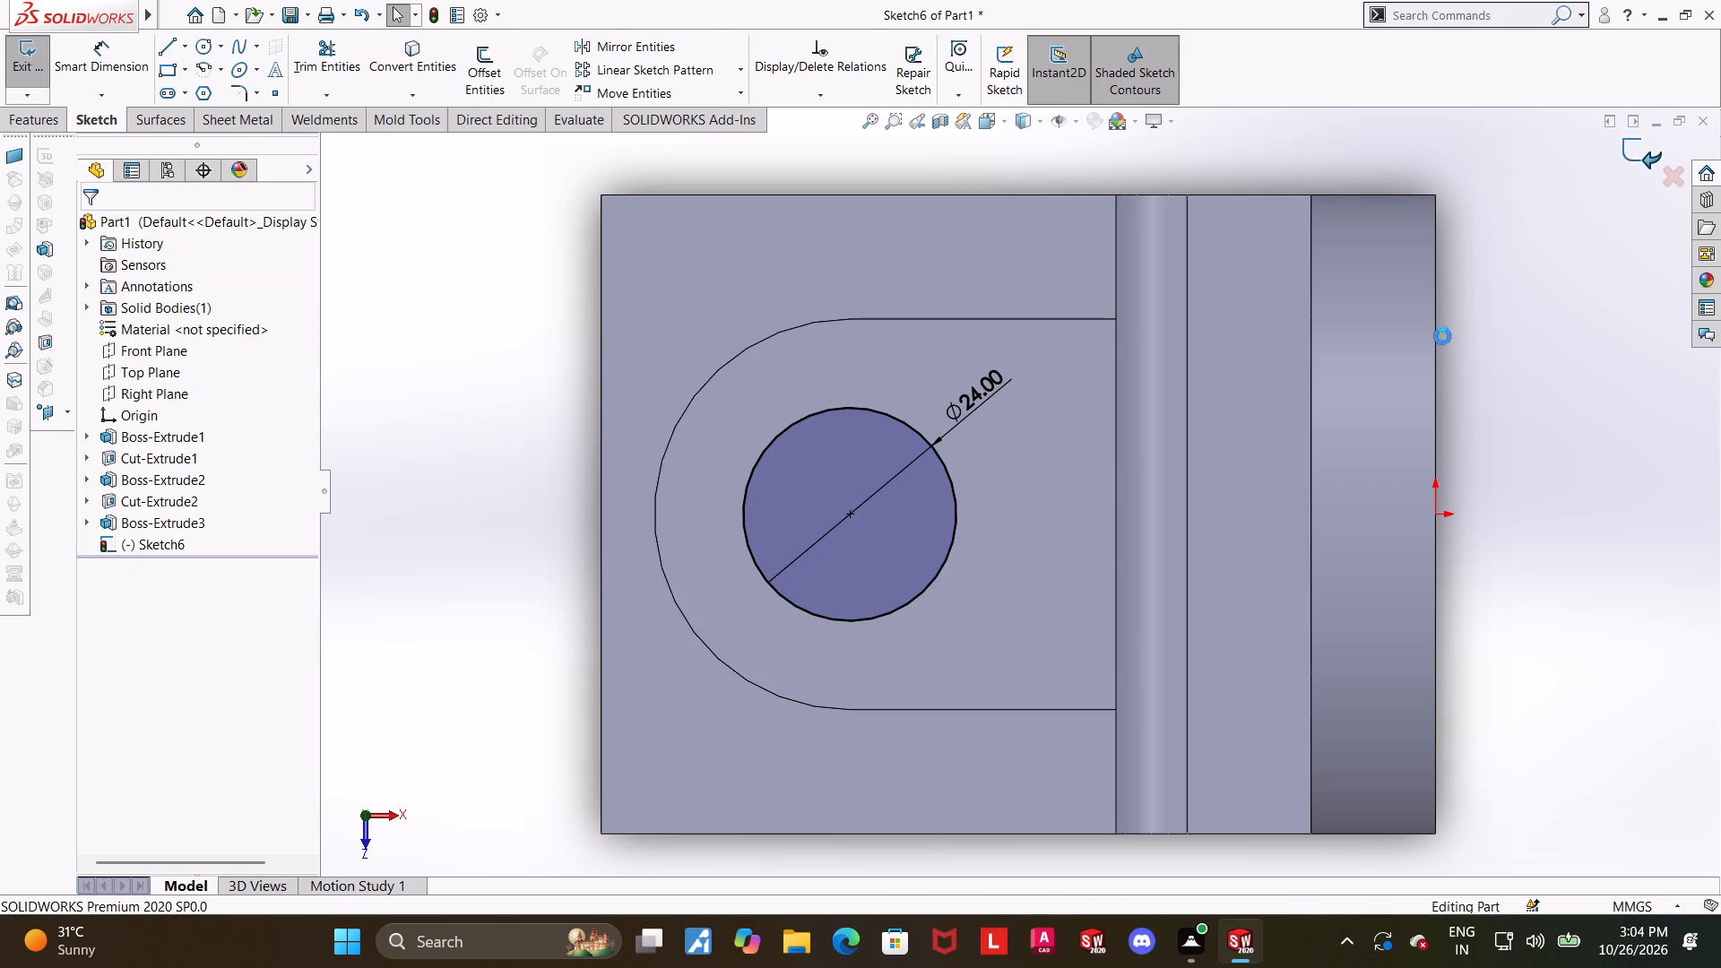
middle_drag(1376, 458, 1369, 295)
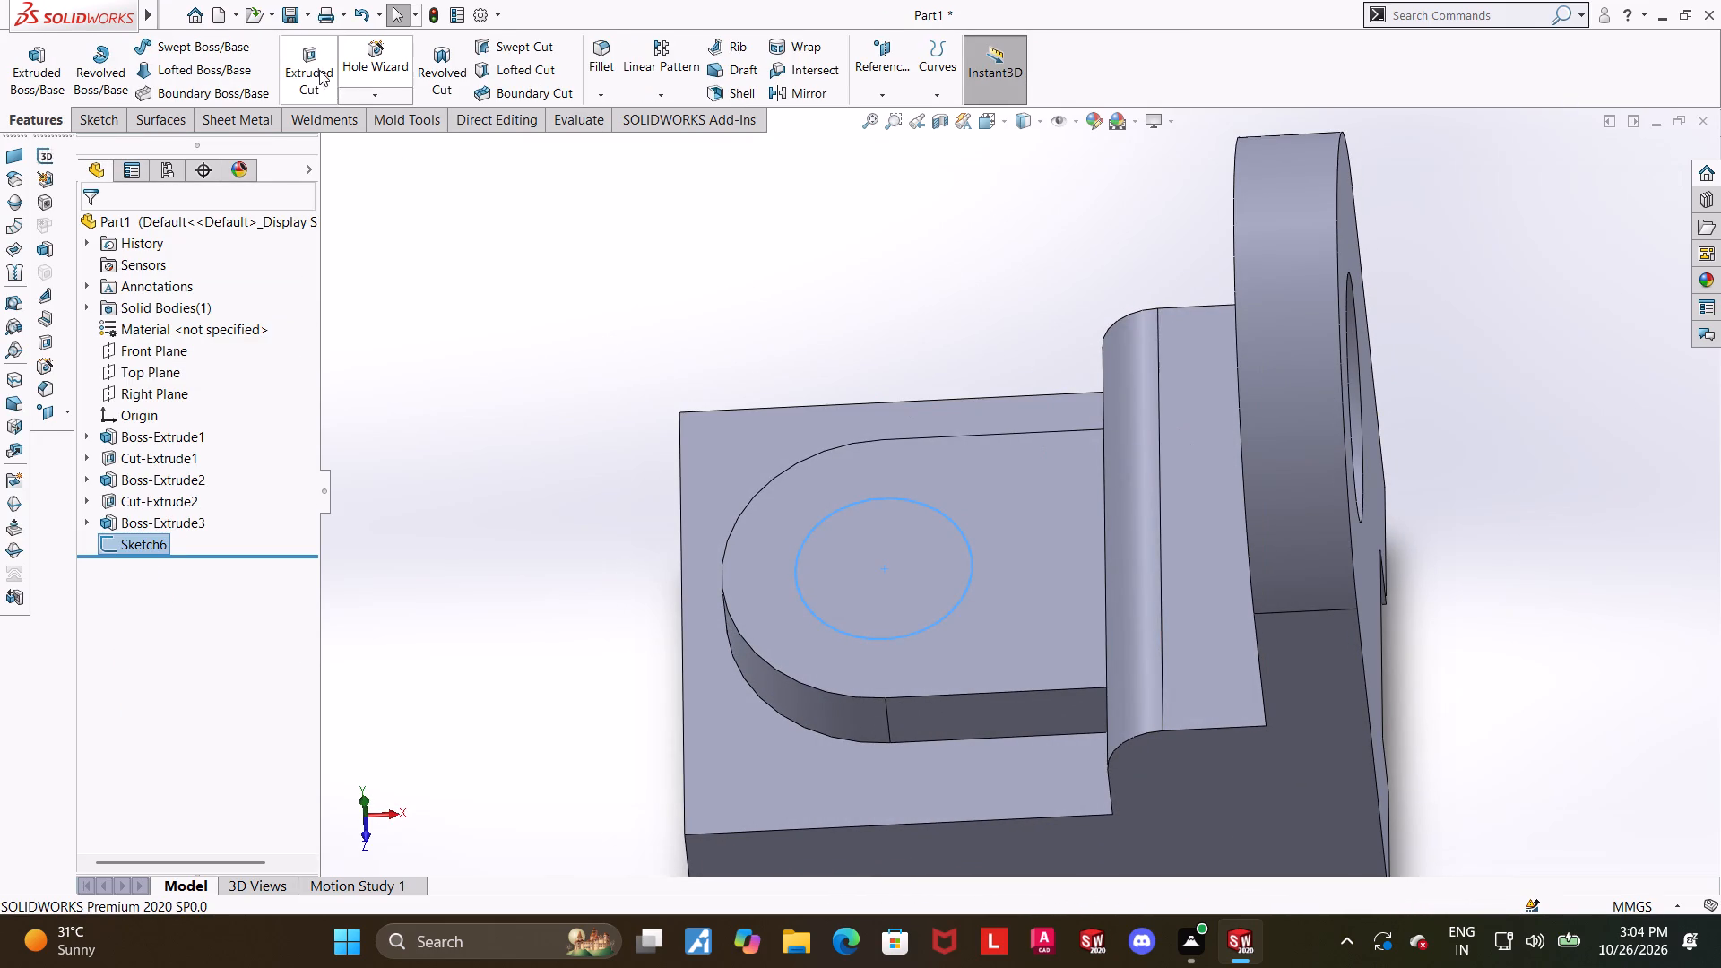
click(316, 62)
middle_drag(571, 221, 619, 133)
click(150, 354)
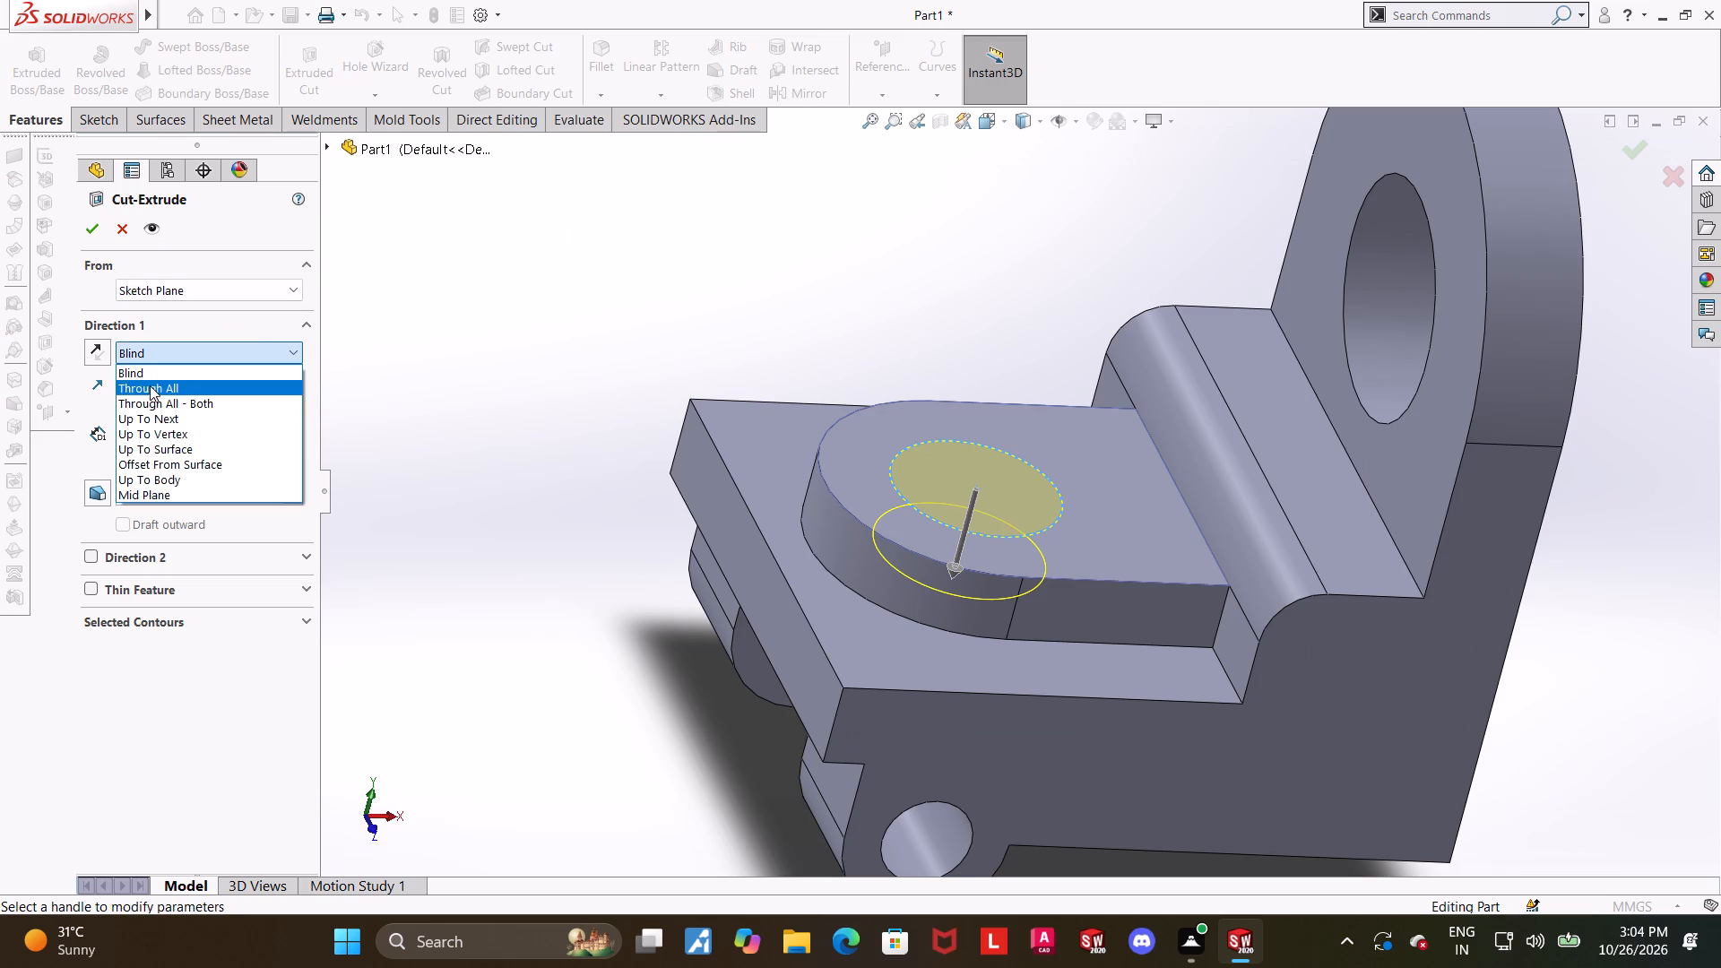
click(156, 388)
click(93, 229)
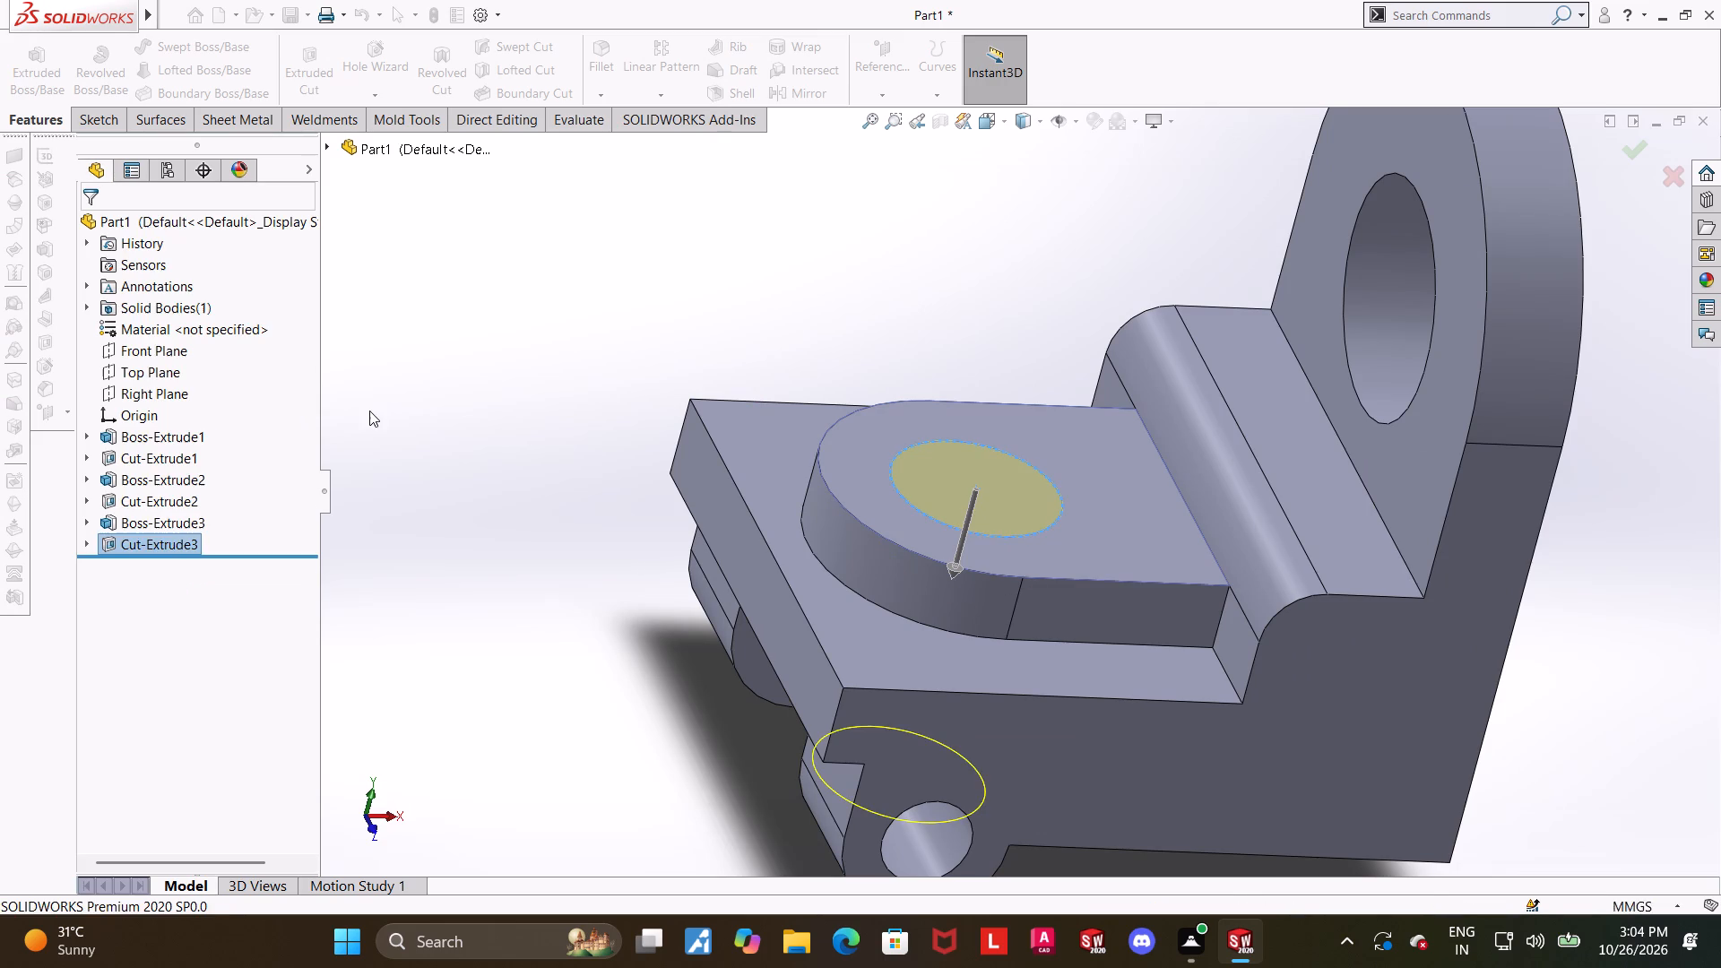
click(369, 411)
Examine the boss's through hole, the upright and the lugs from several angles.
scroll(995, 448, up, 1)
middle_drag(984, 454, 917, 441)
scroll(980, 395, up, 2)
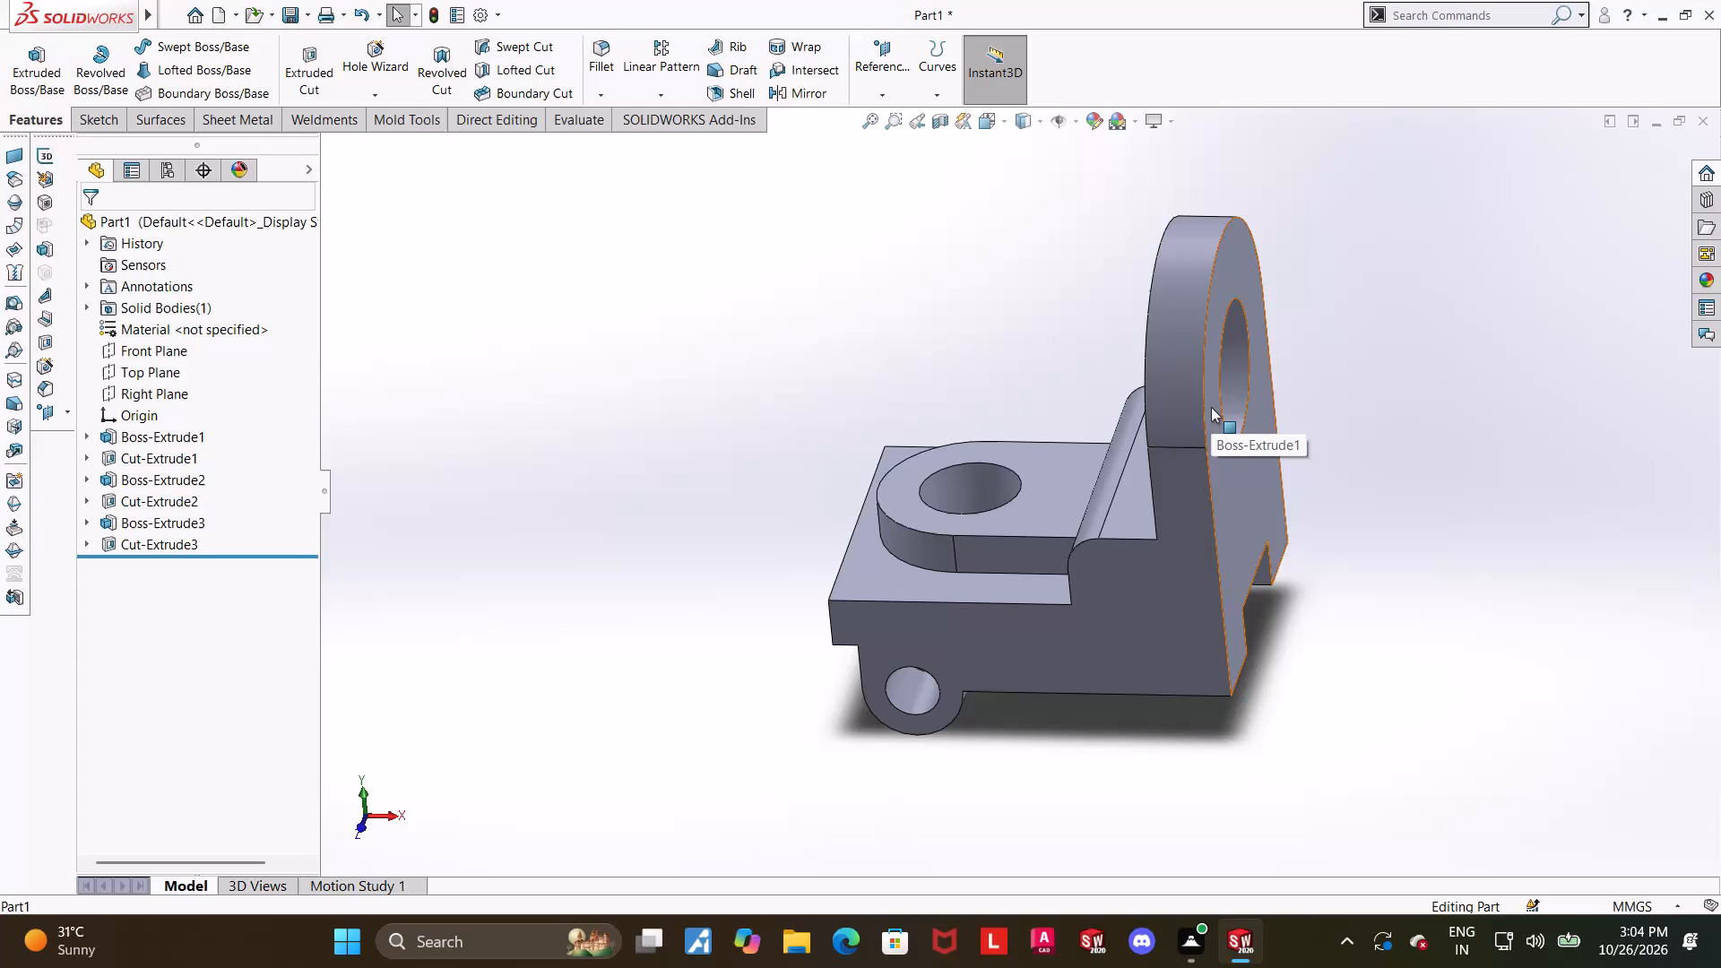
scroll(1202, 552, up, 2)
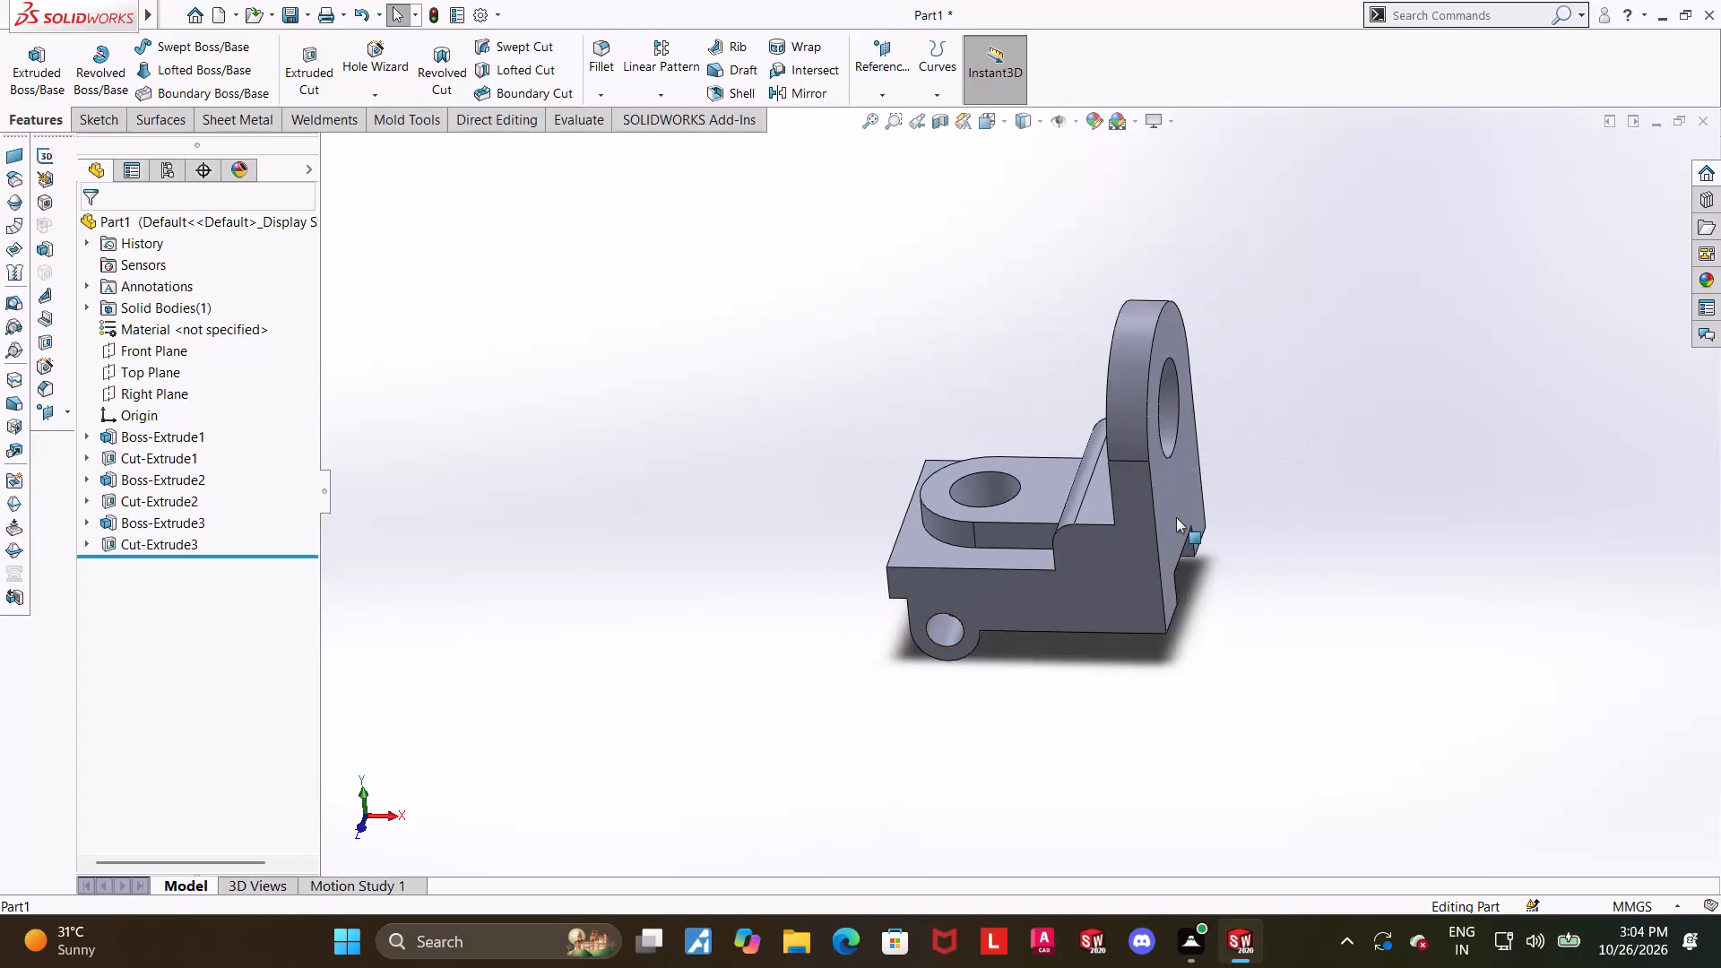
scroll(1176, 507, down, 1)
middle_drag(1120, 466, 1120, 399)
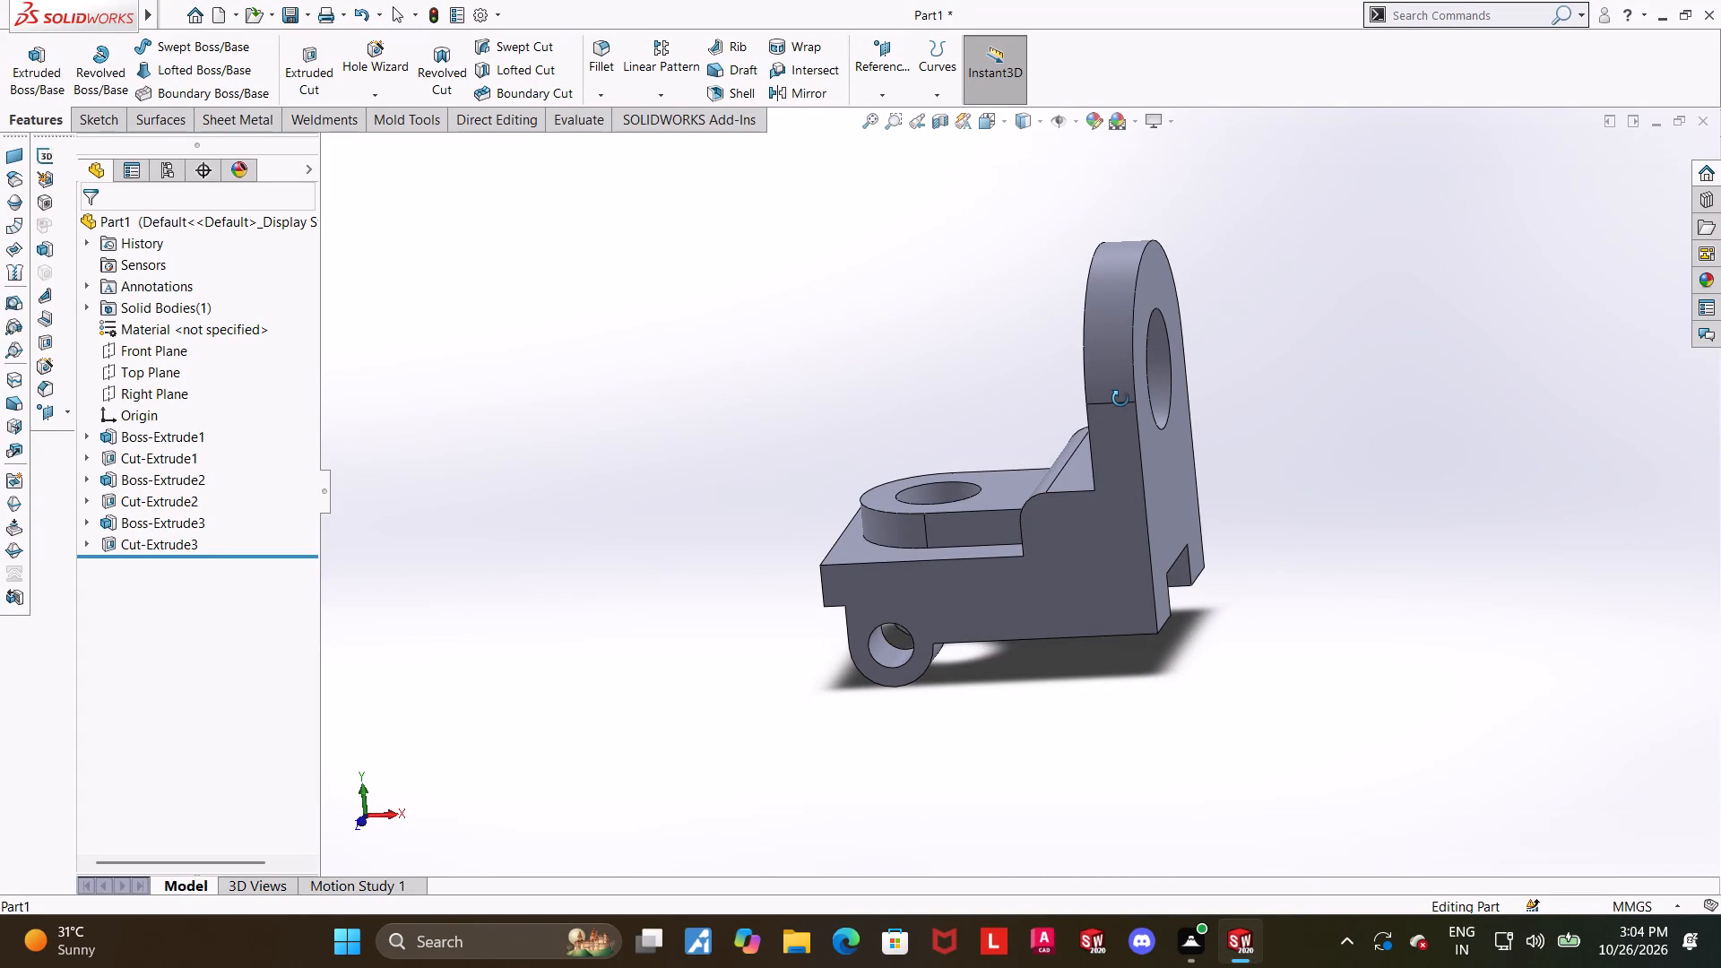
middle_drag(1120, 399, 1136, 402)
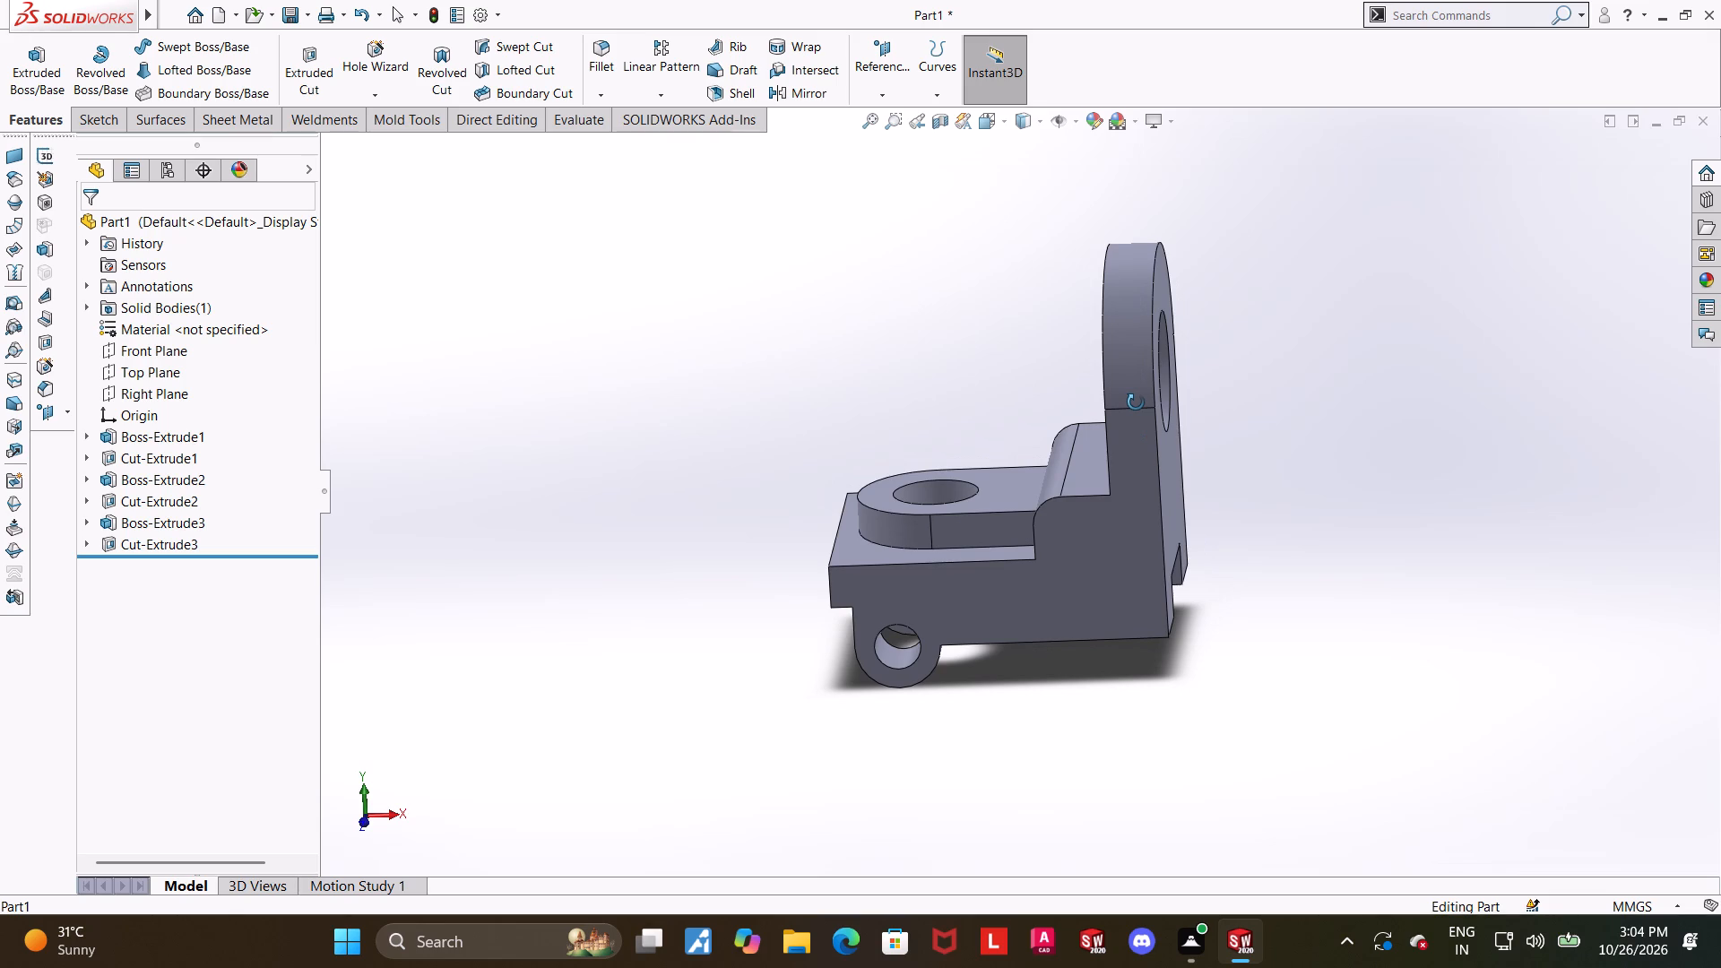
middle_drag(1136, 402, 1214, 376)
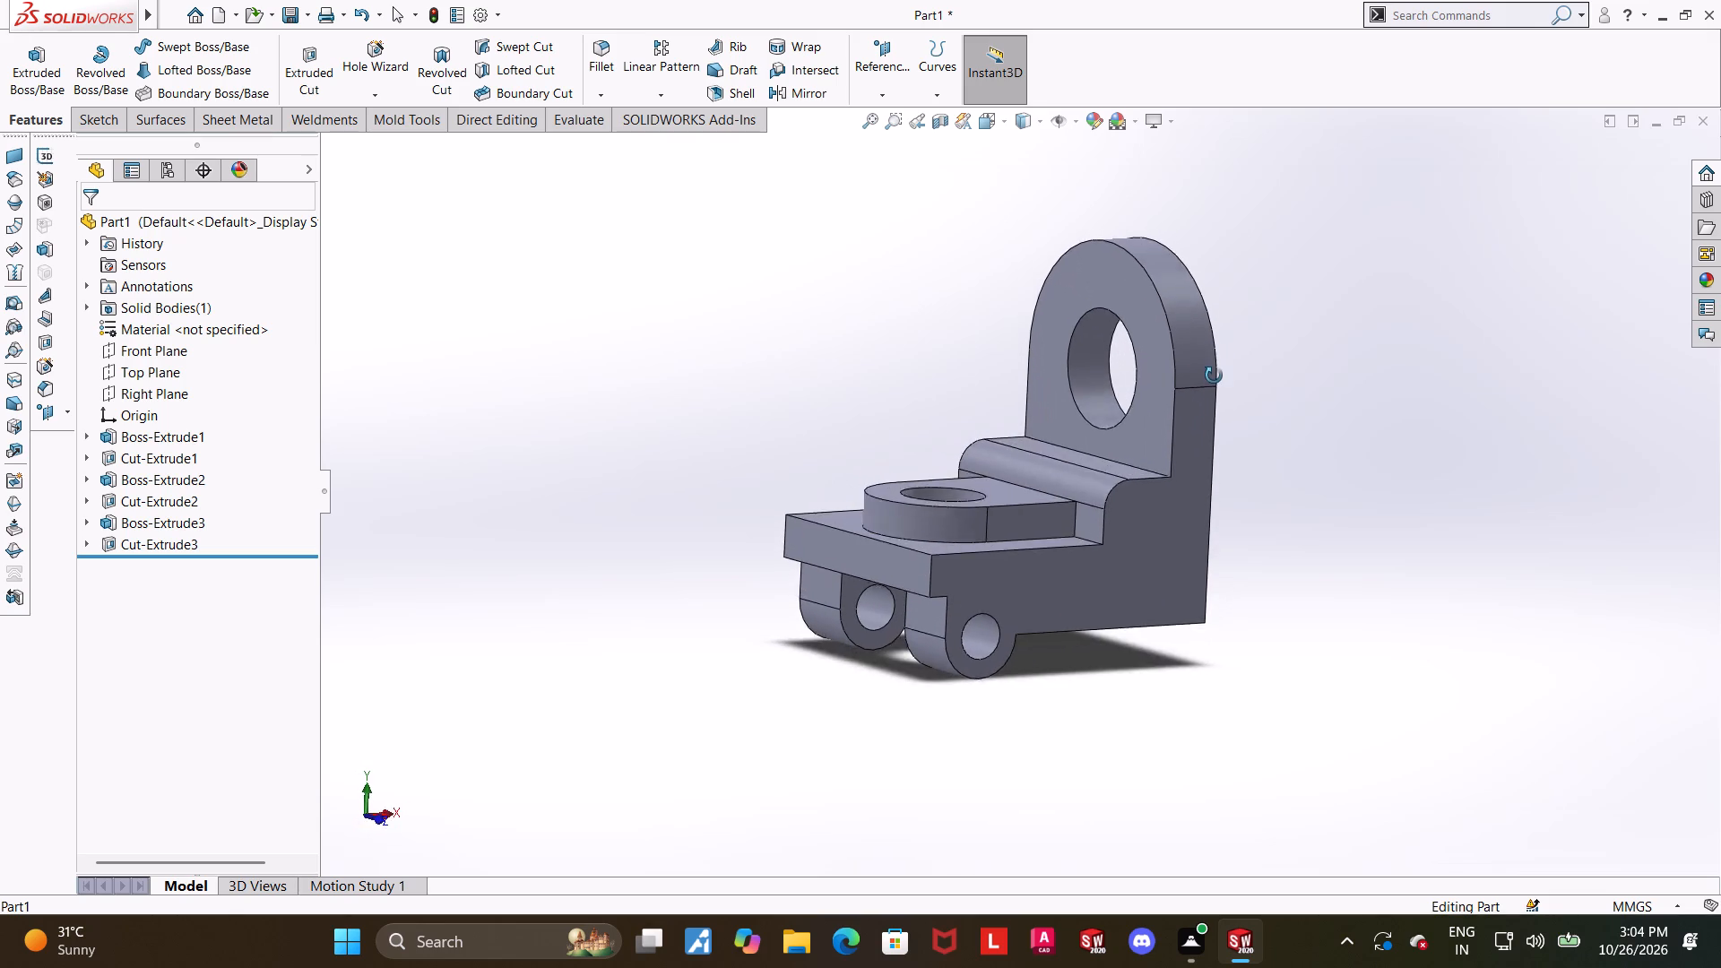
middle_drag(1214, 376, 1215, 375)
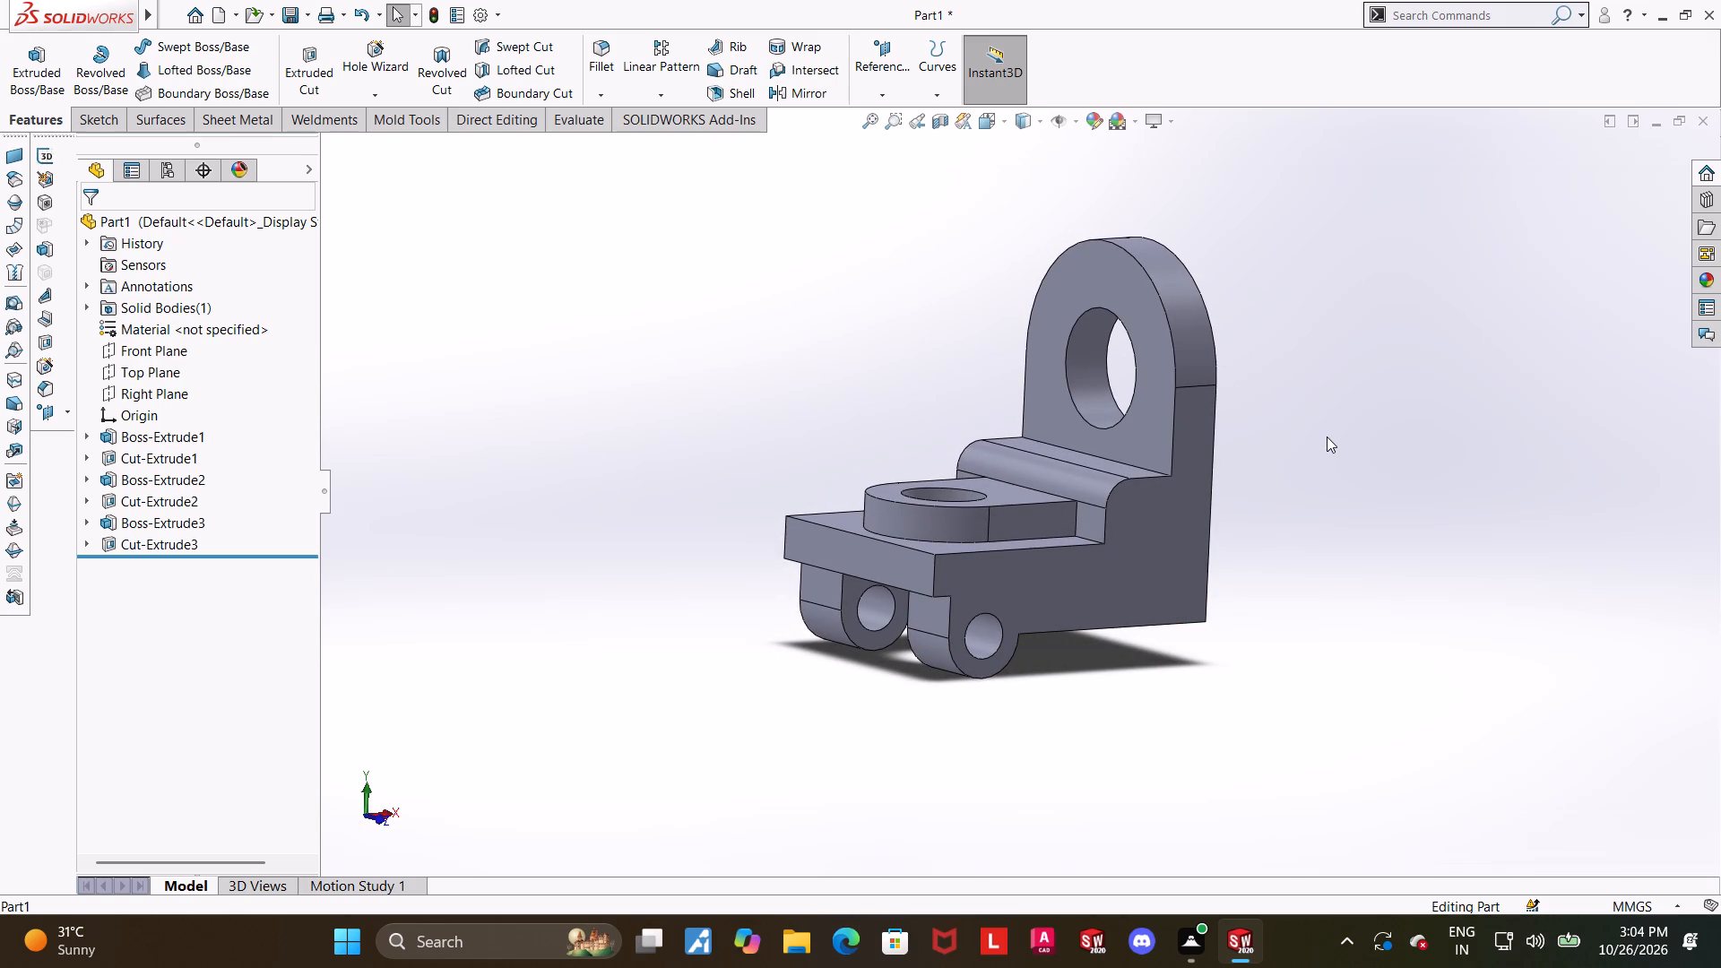
click(1336, 449)
Inspect the part's cross-section on the Front Plane in the front view, and turn the section view off.
click(991, 122)
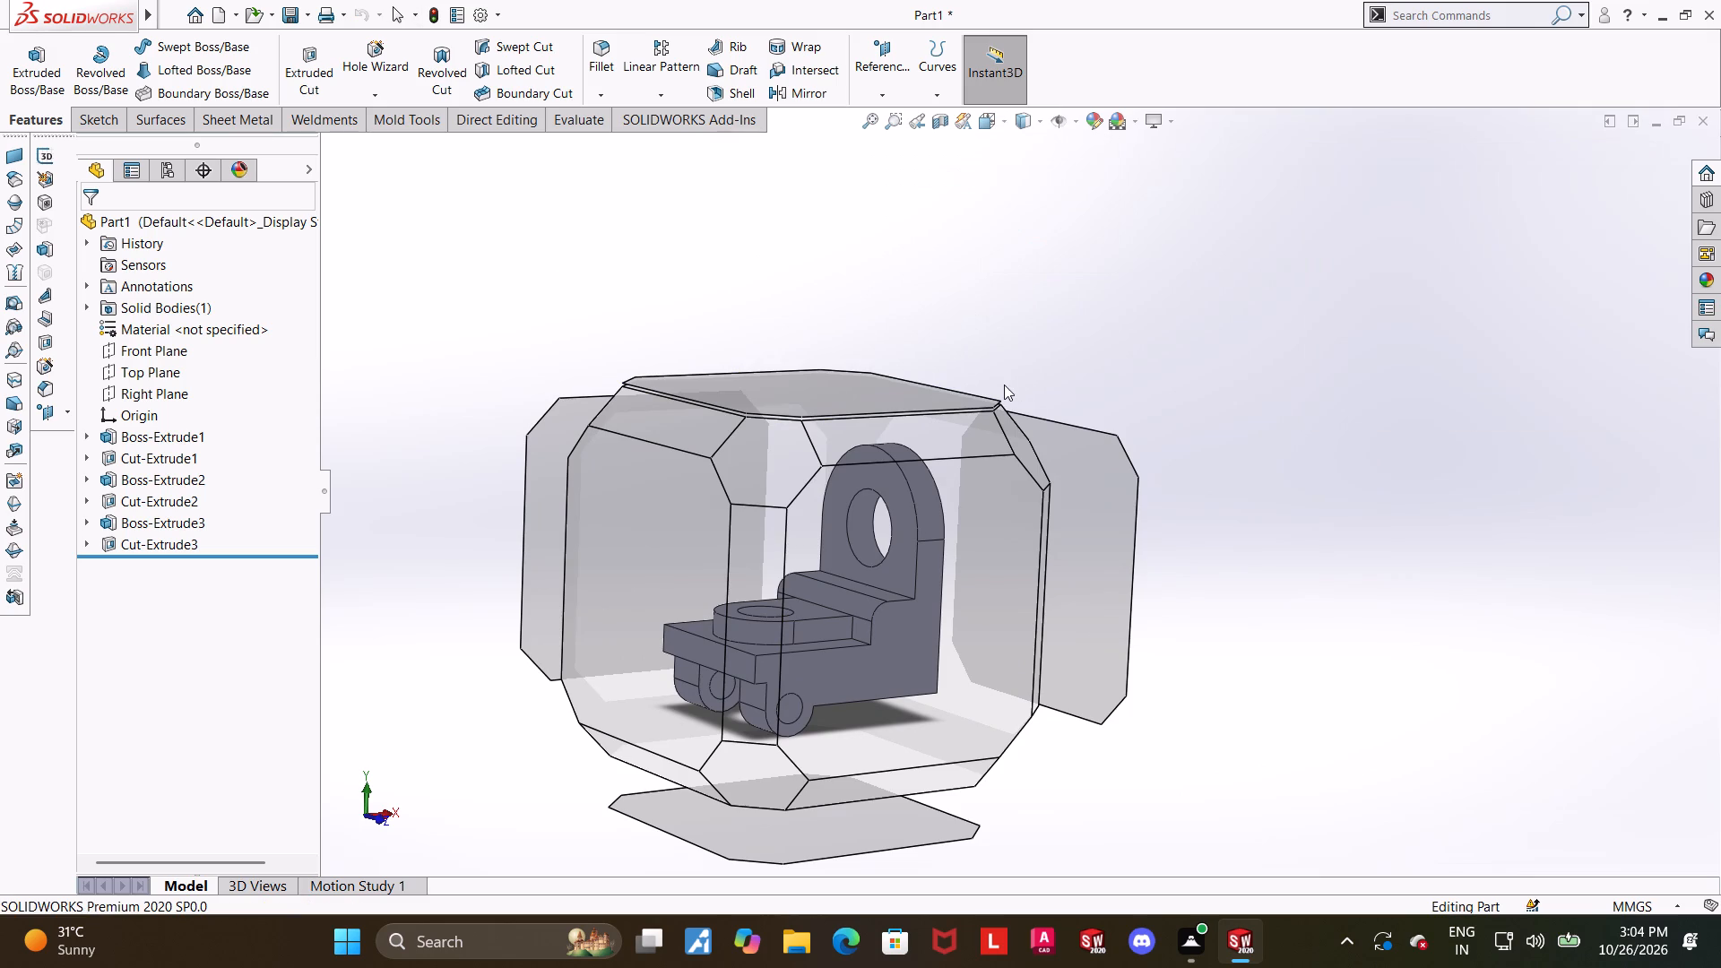
click(966, 597)
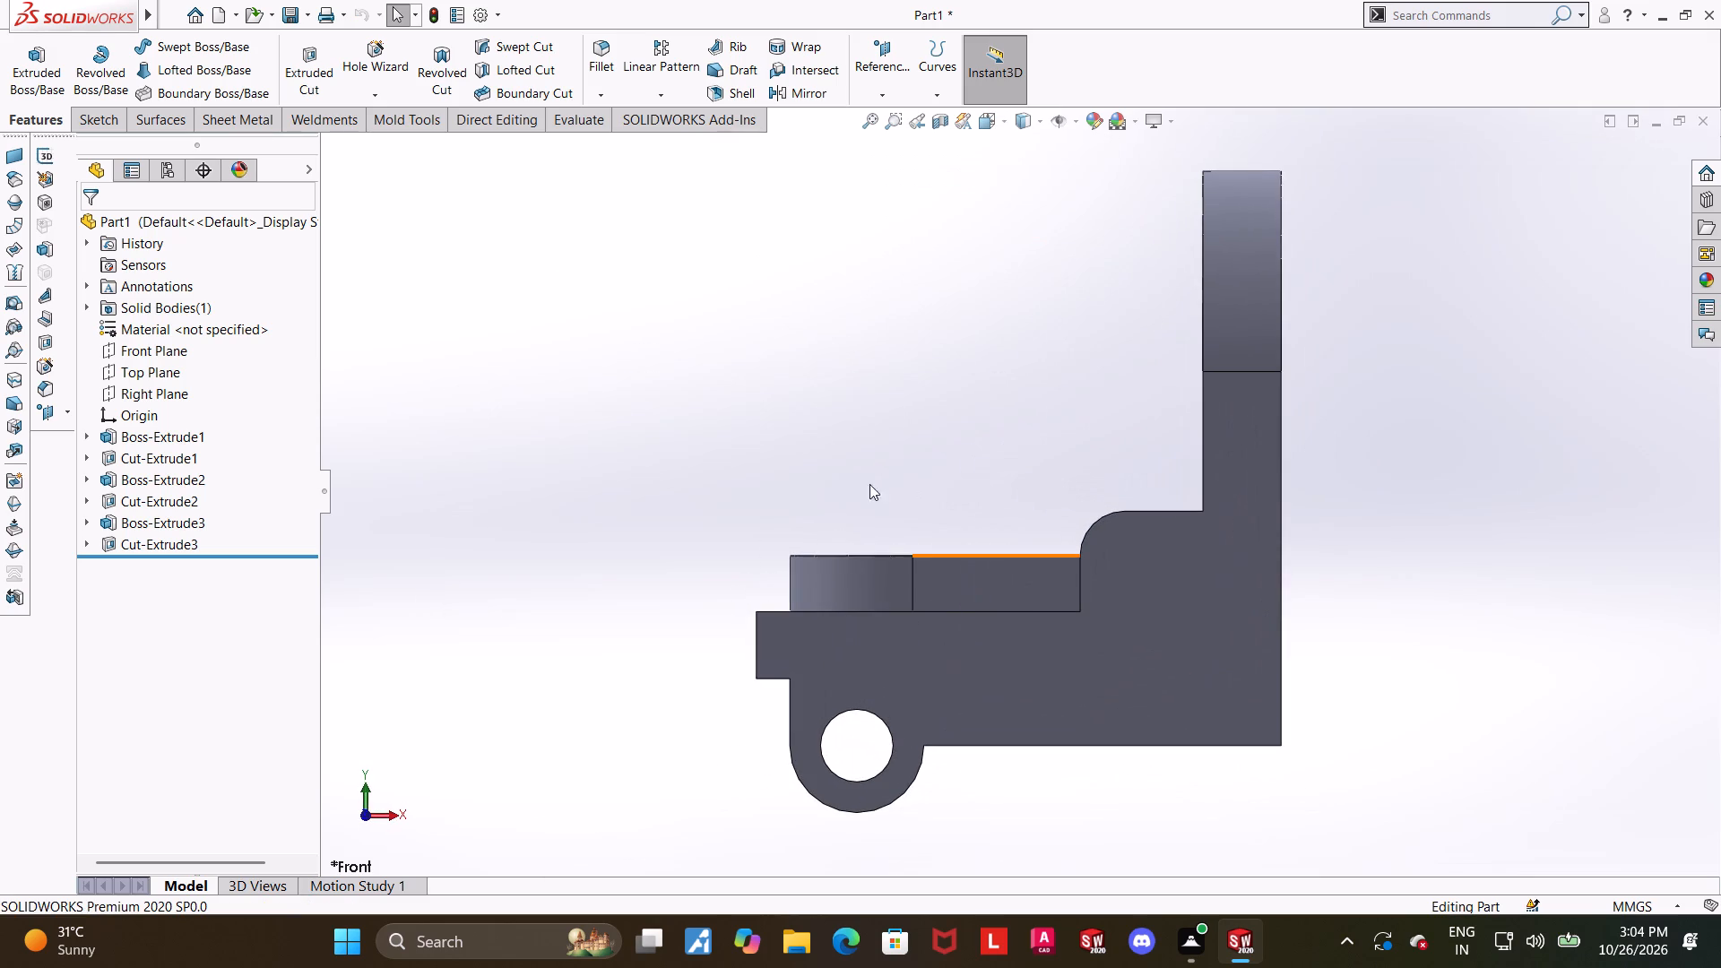
click(938, 127)
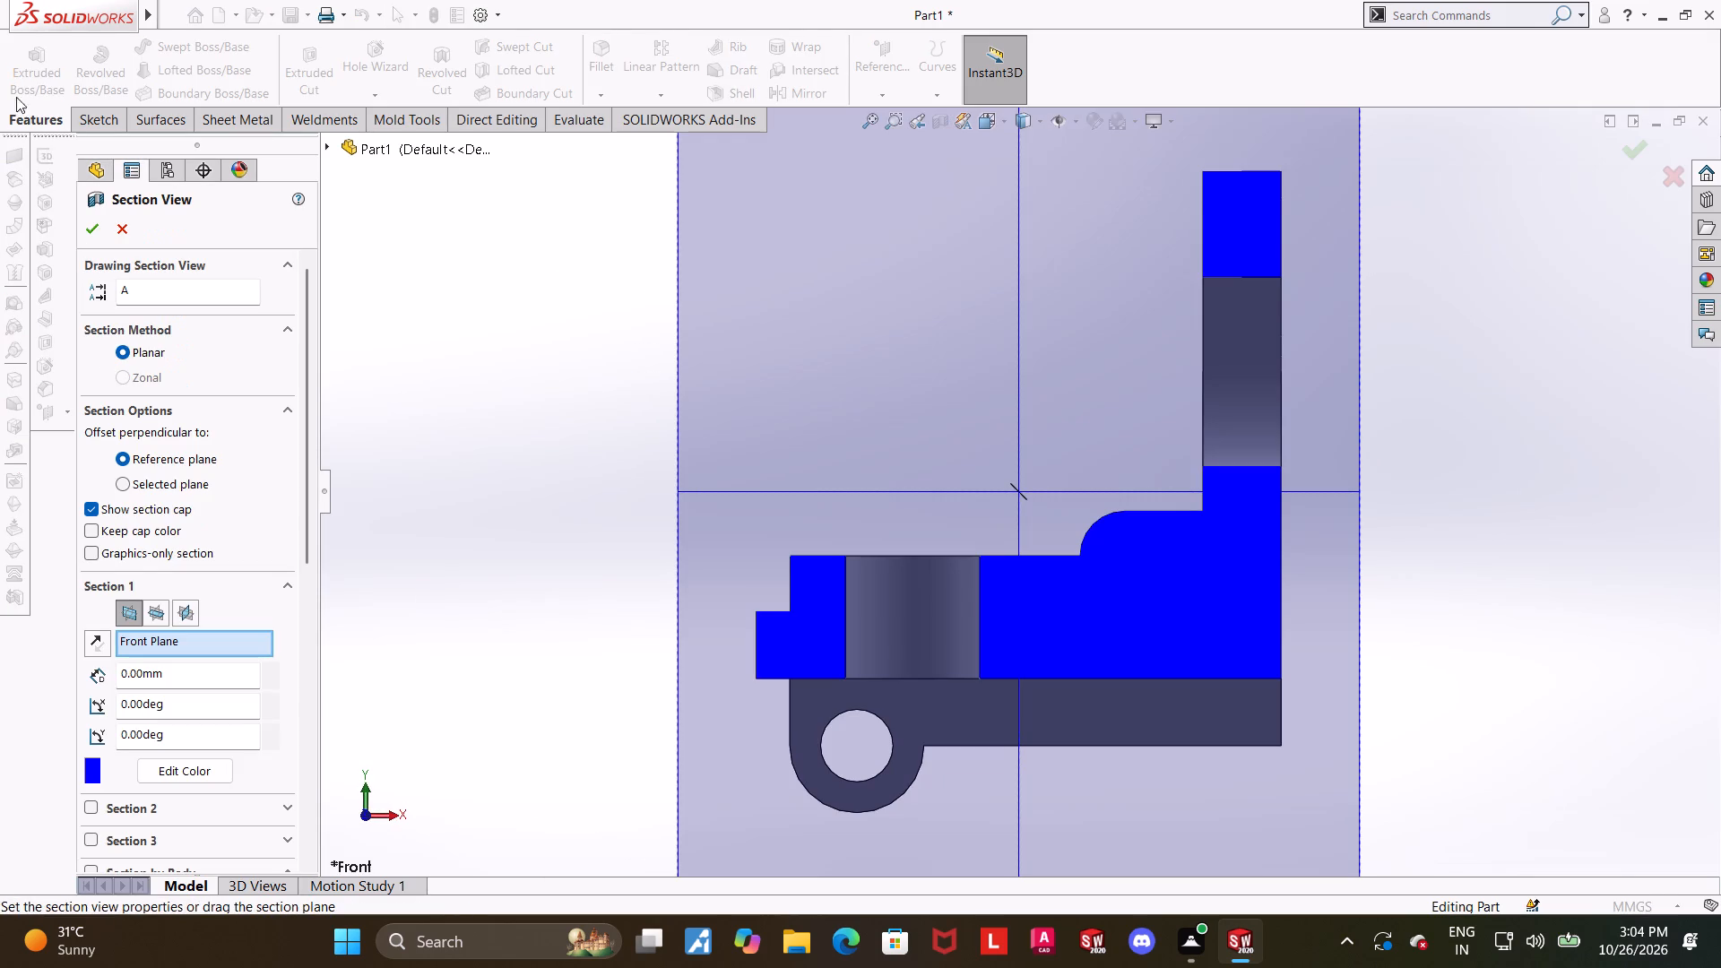
click(92, 223)
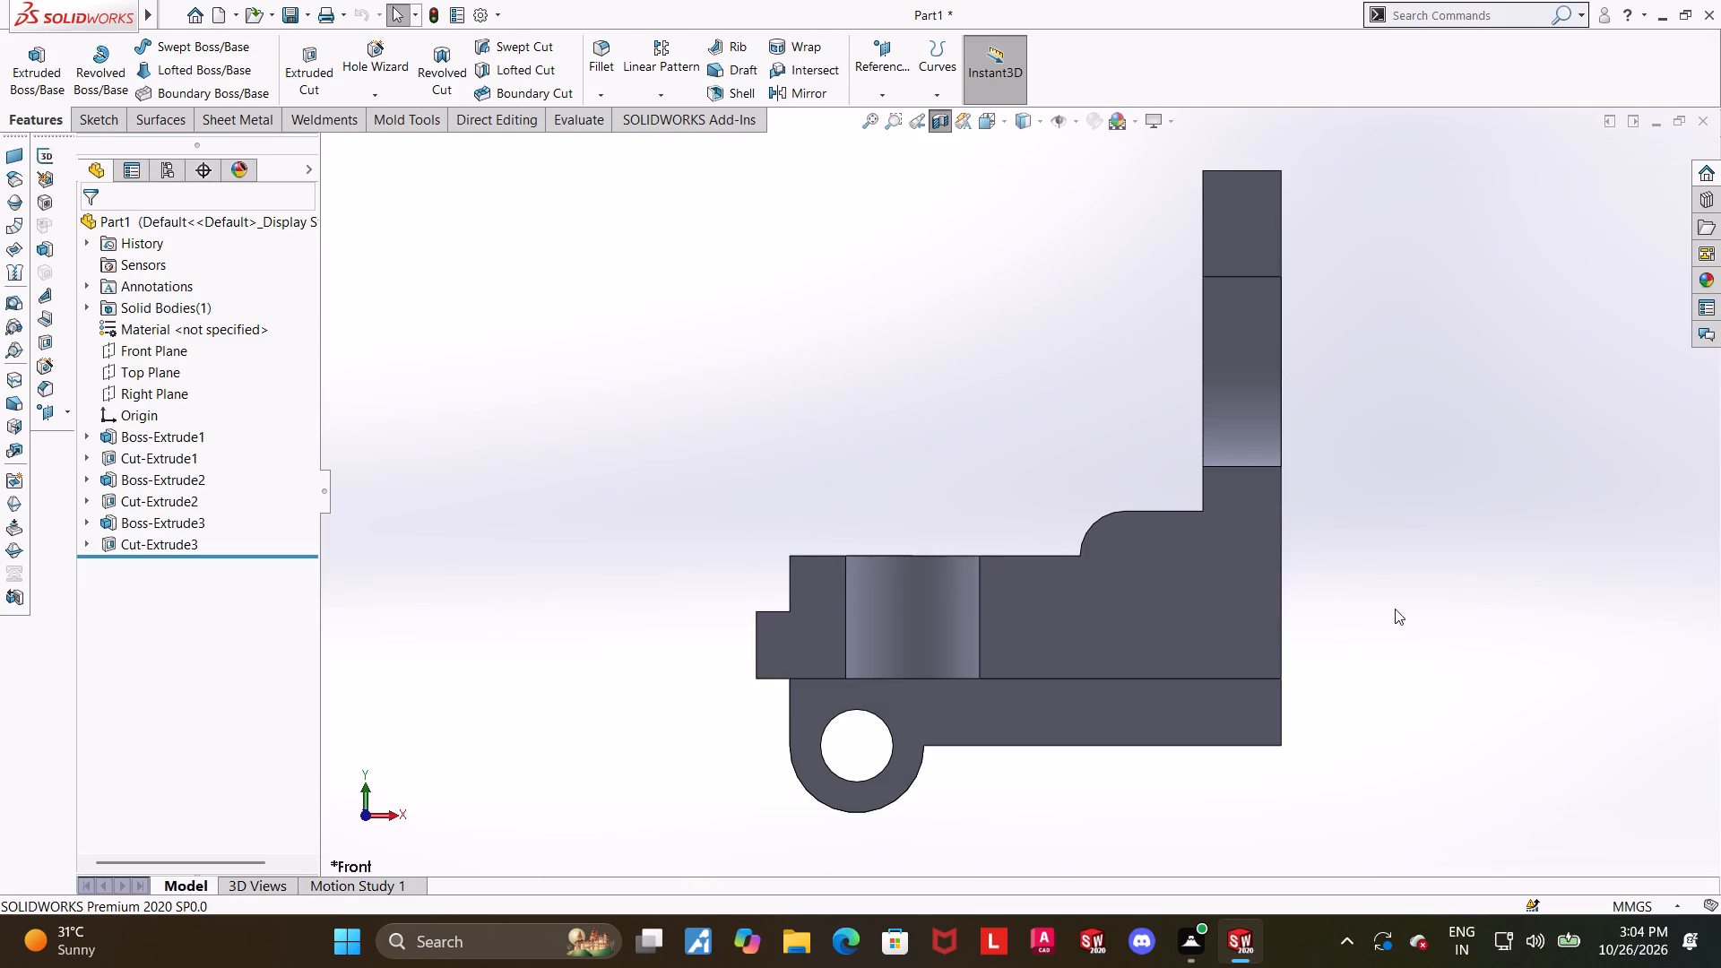
scroll(1377, 593, up, 1)
scroll(1157, 653, down, 1)
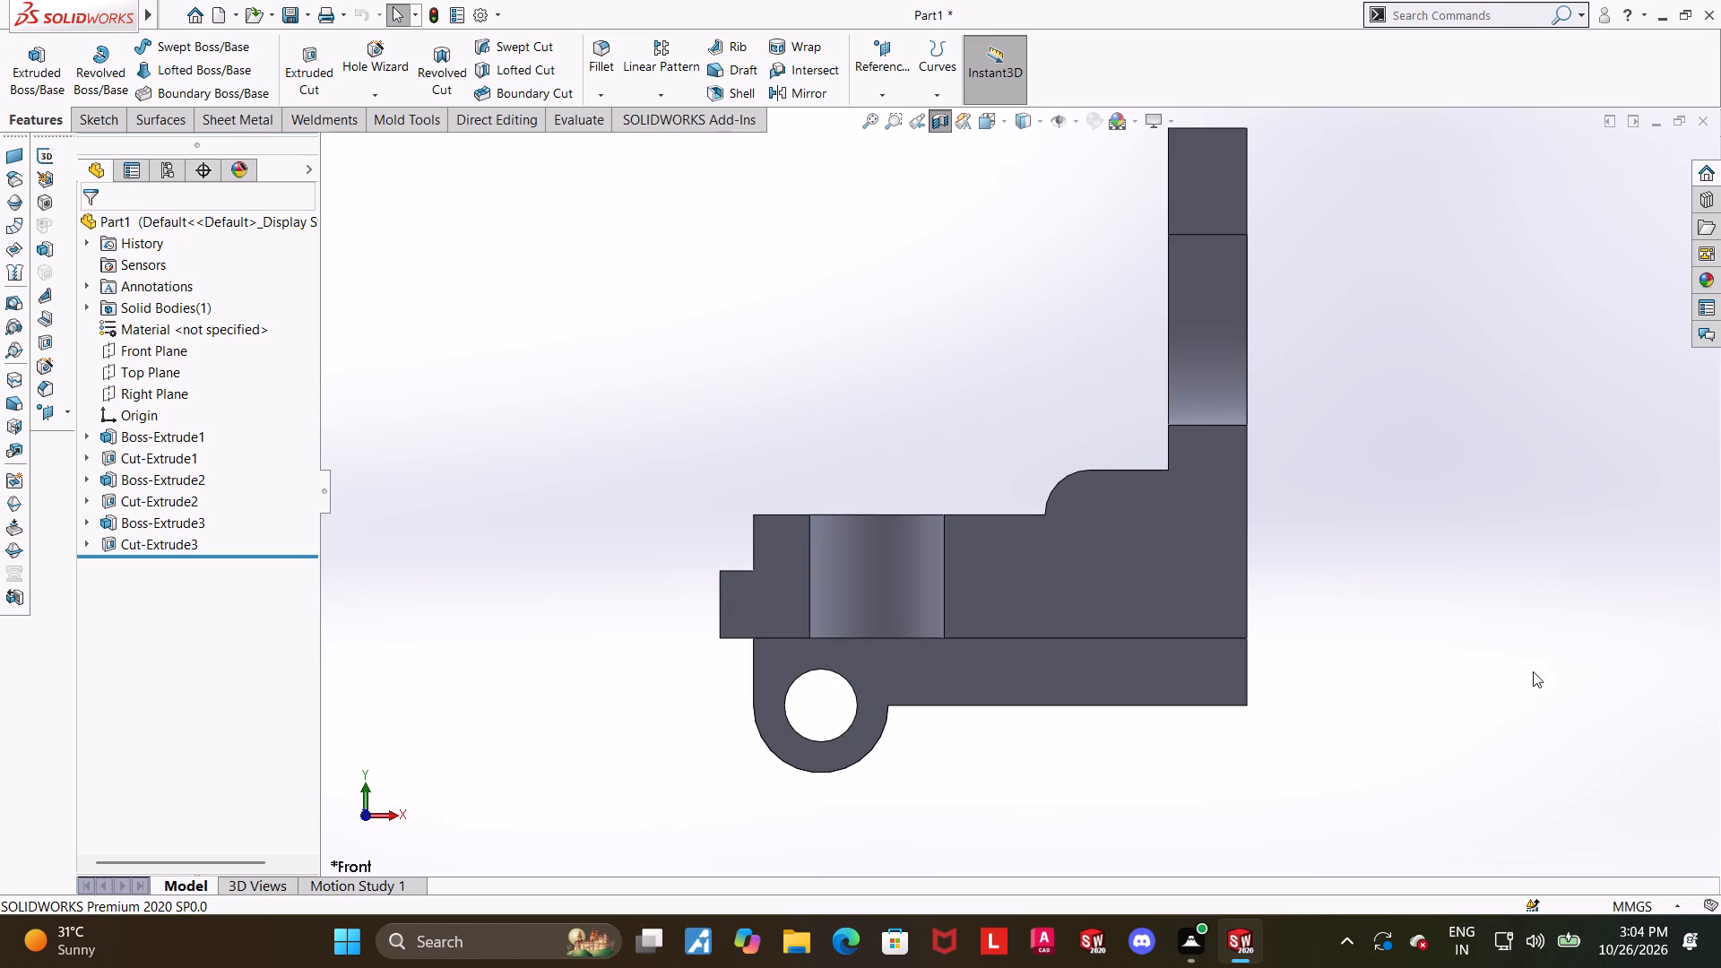
scroll(1500, 554, down, 1)
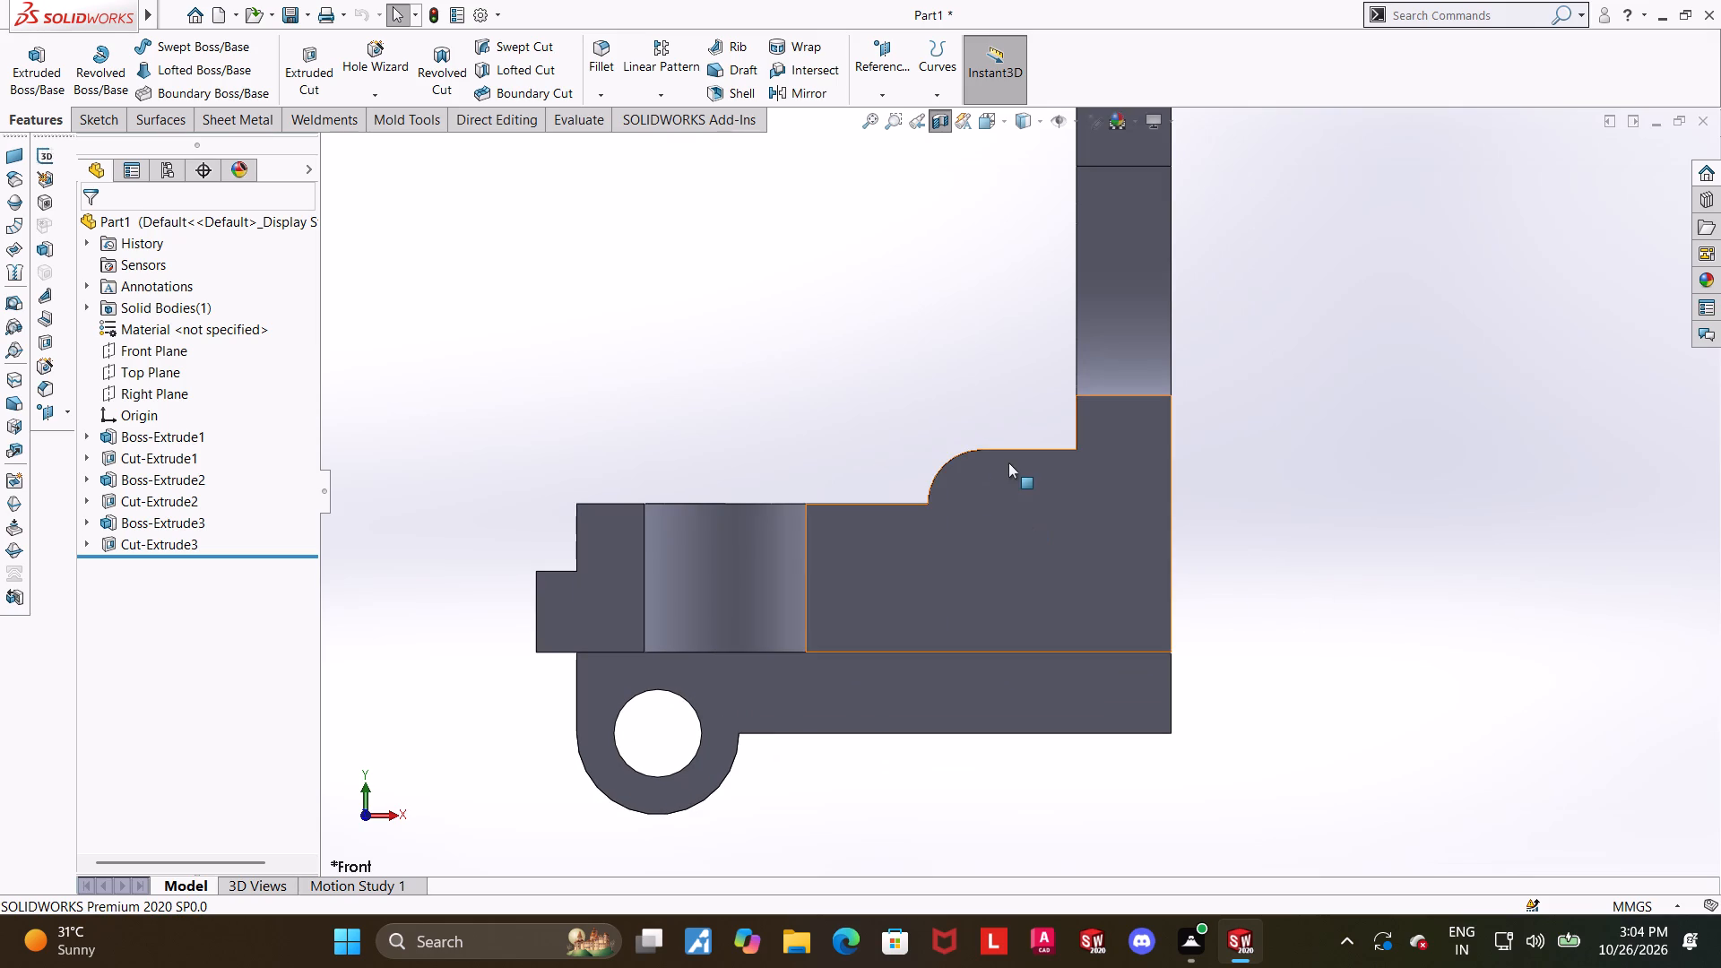
scroll(1639, 546, up, 2)
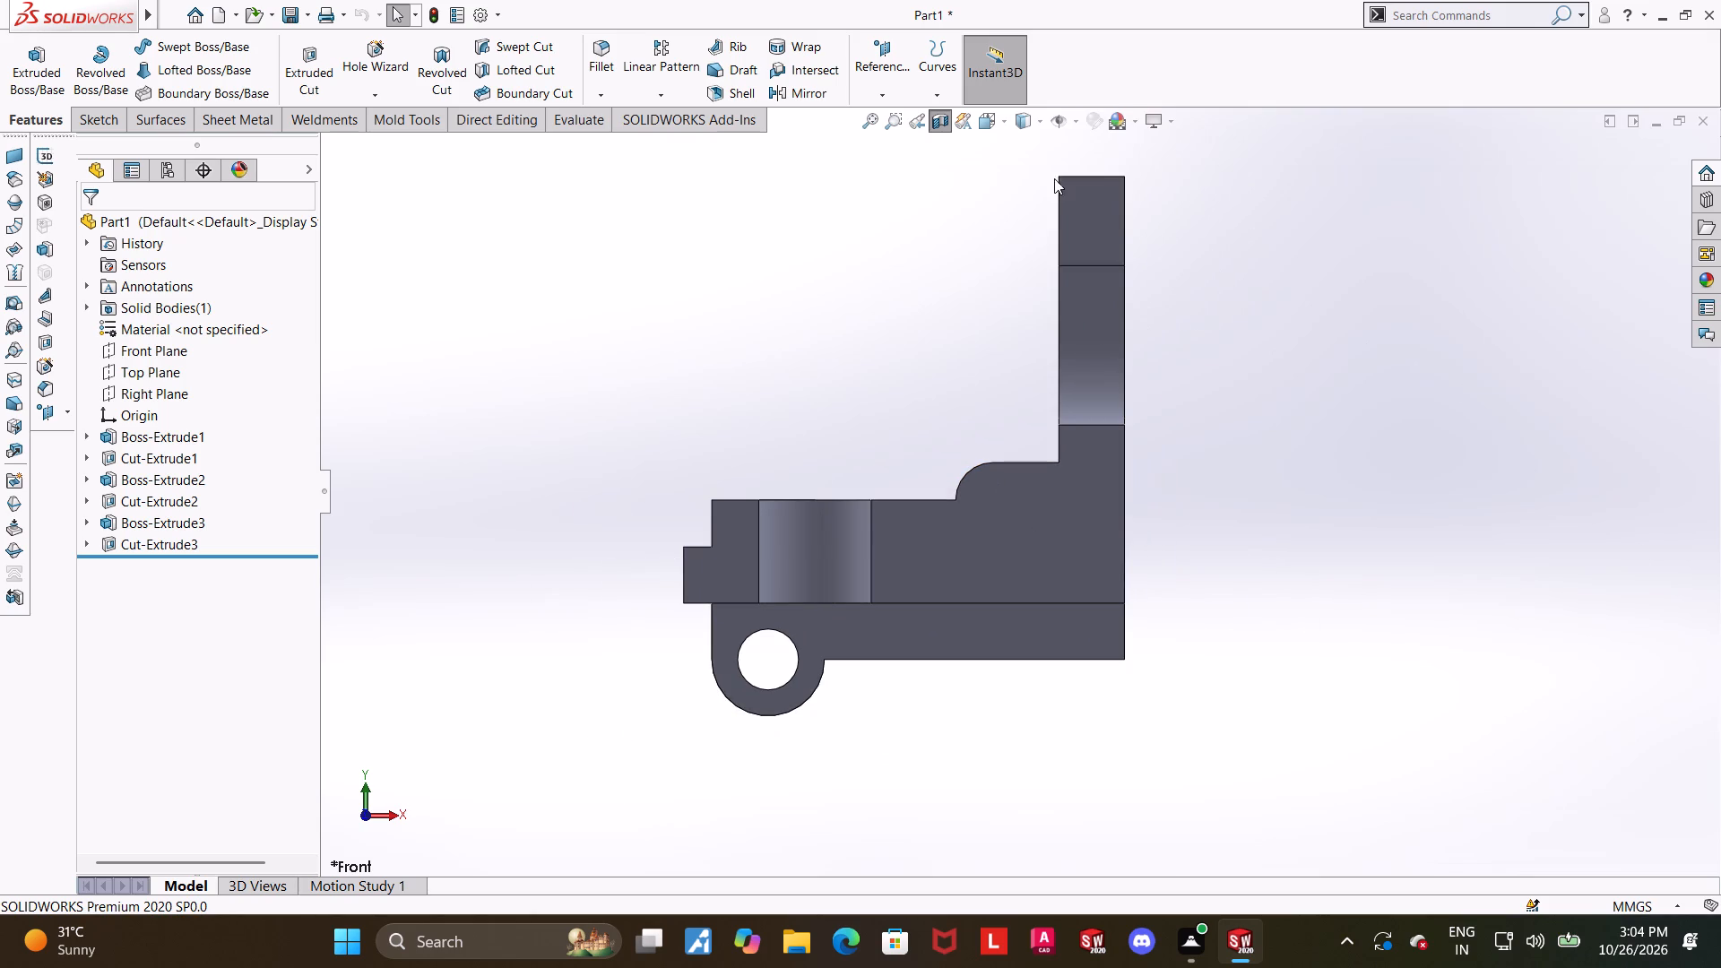
click(938, 120)
Examine the part from above and in the left view, checking the boss, step and lugs.
middle_drag(1012, 363, 1087, 434)
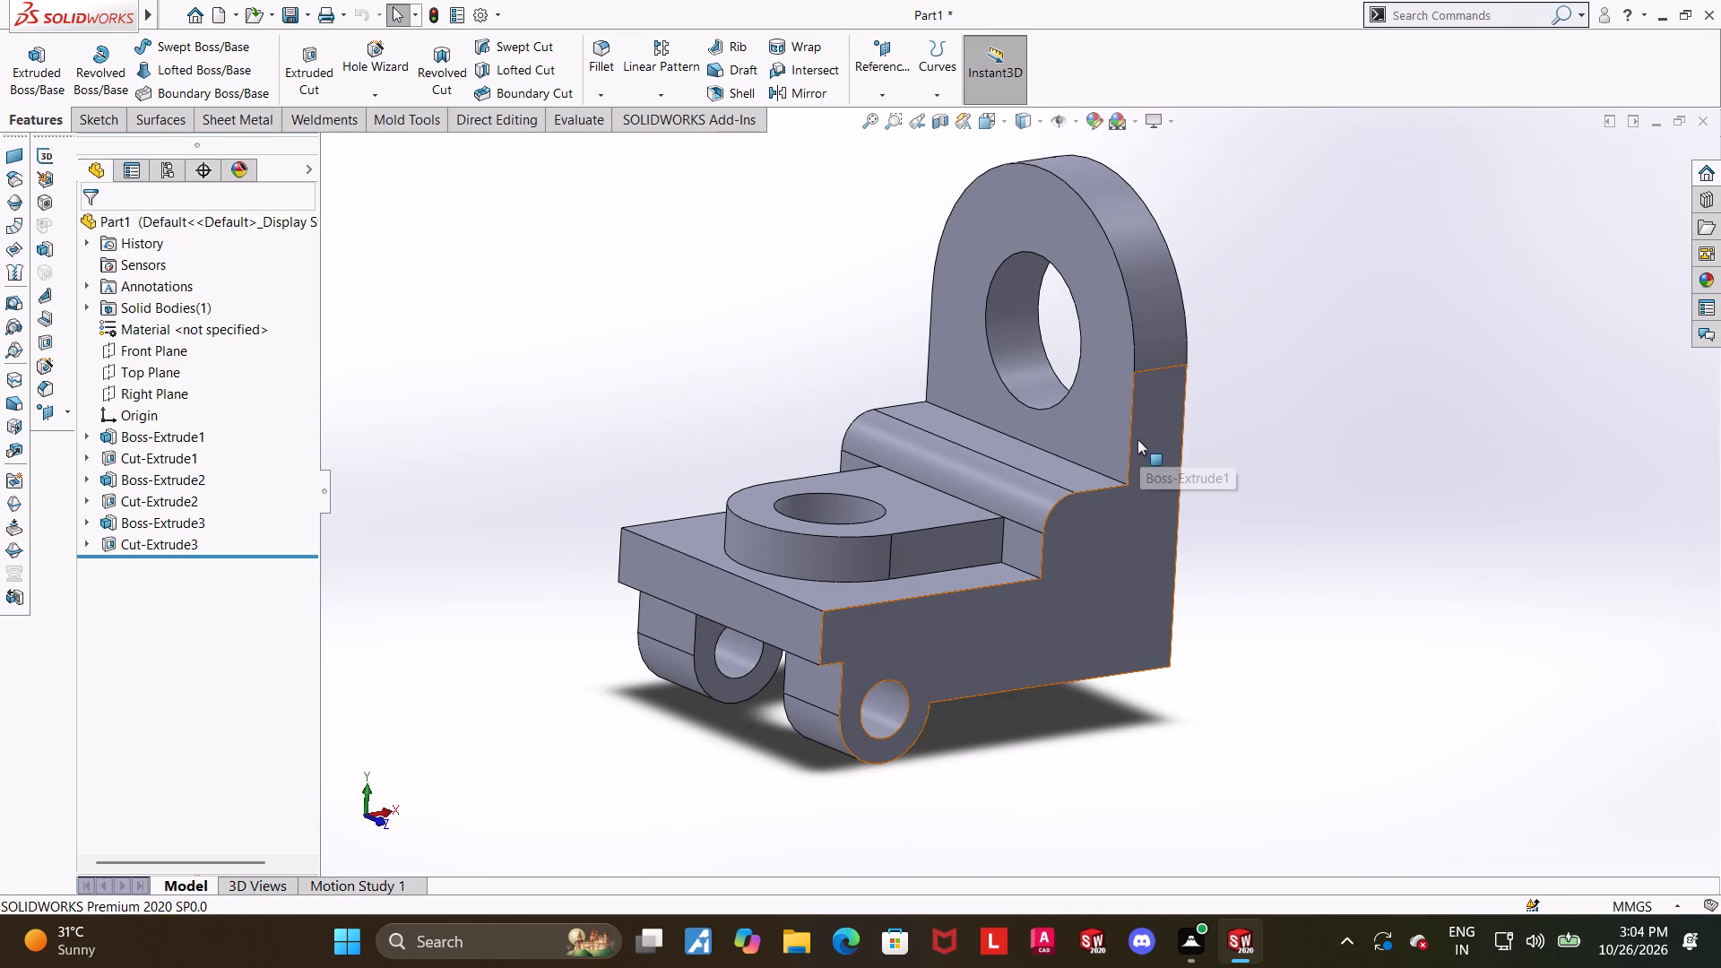
click(986, 116)
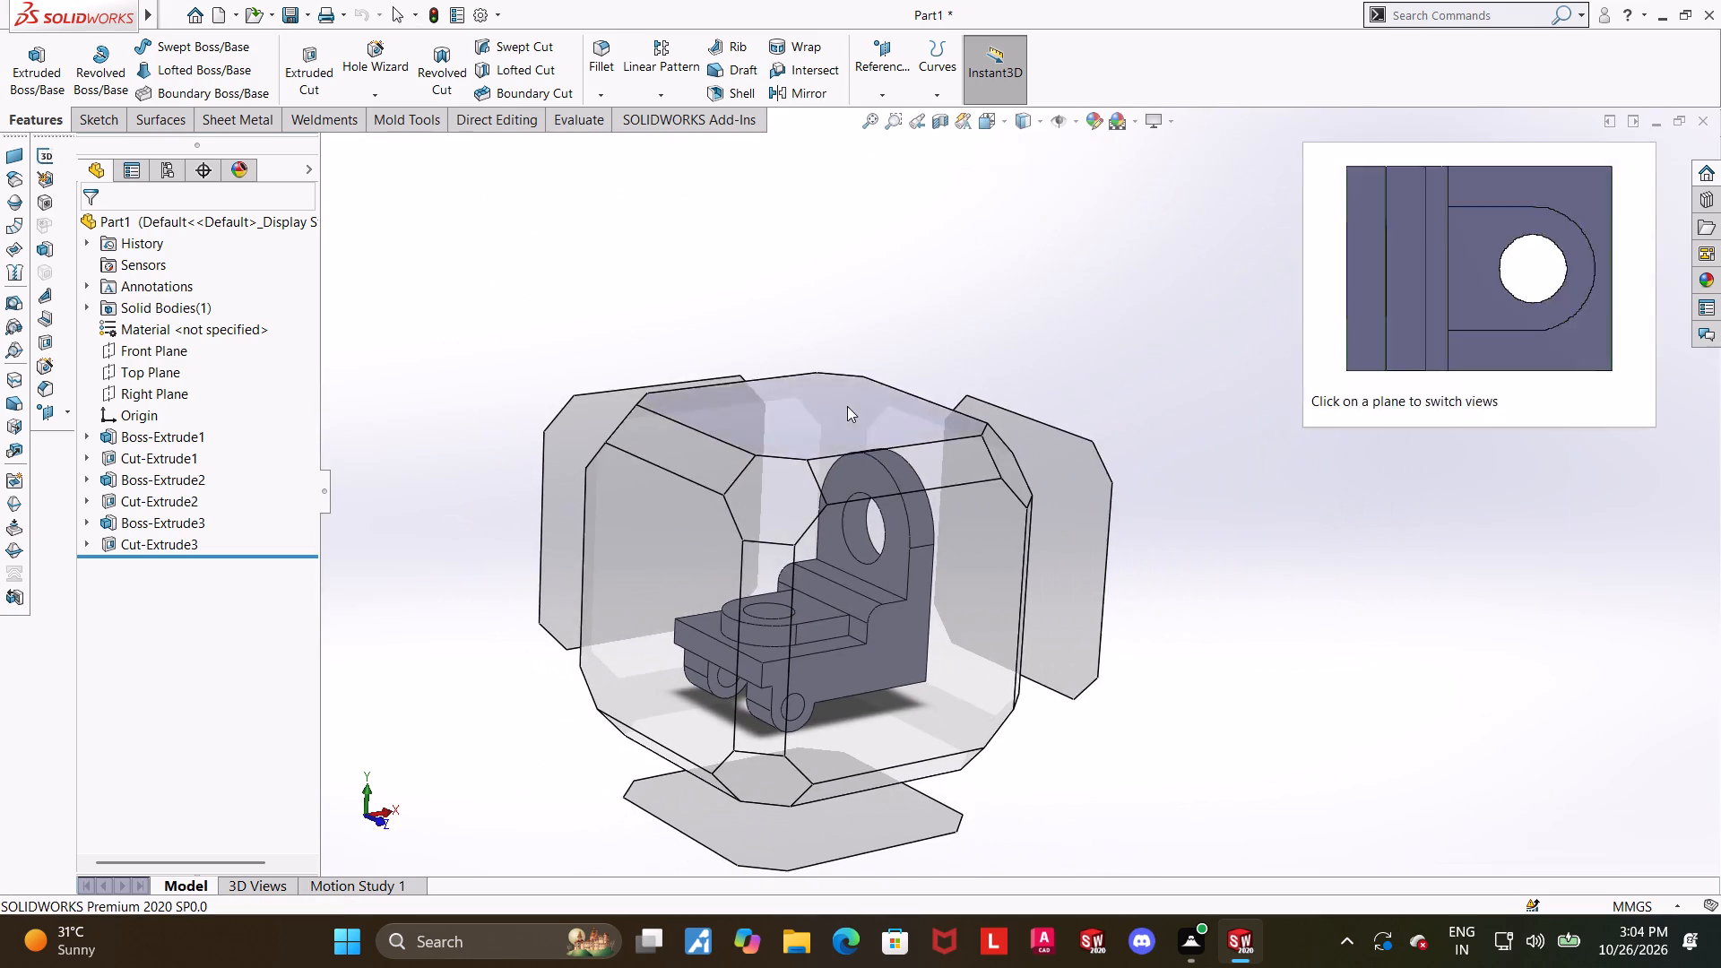
click(847, 406)
scroll(1457, 485, up, 1)
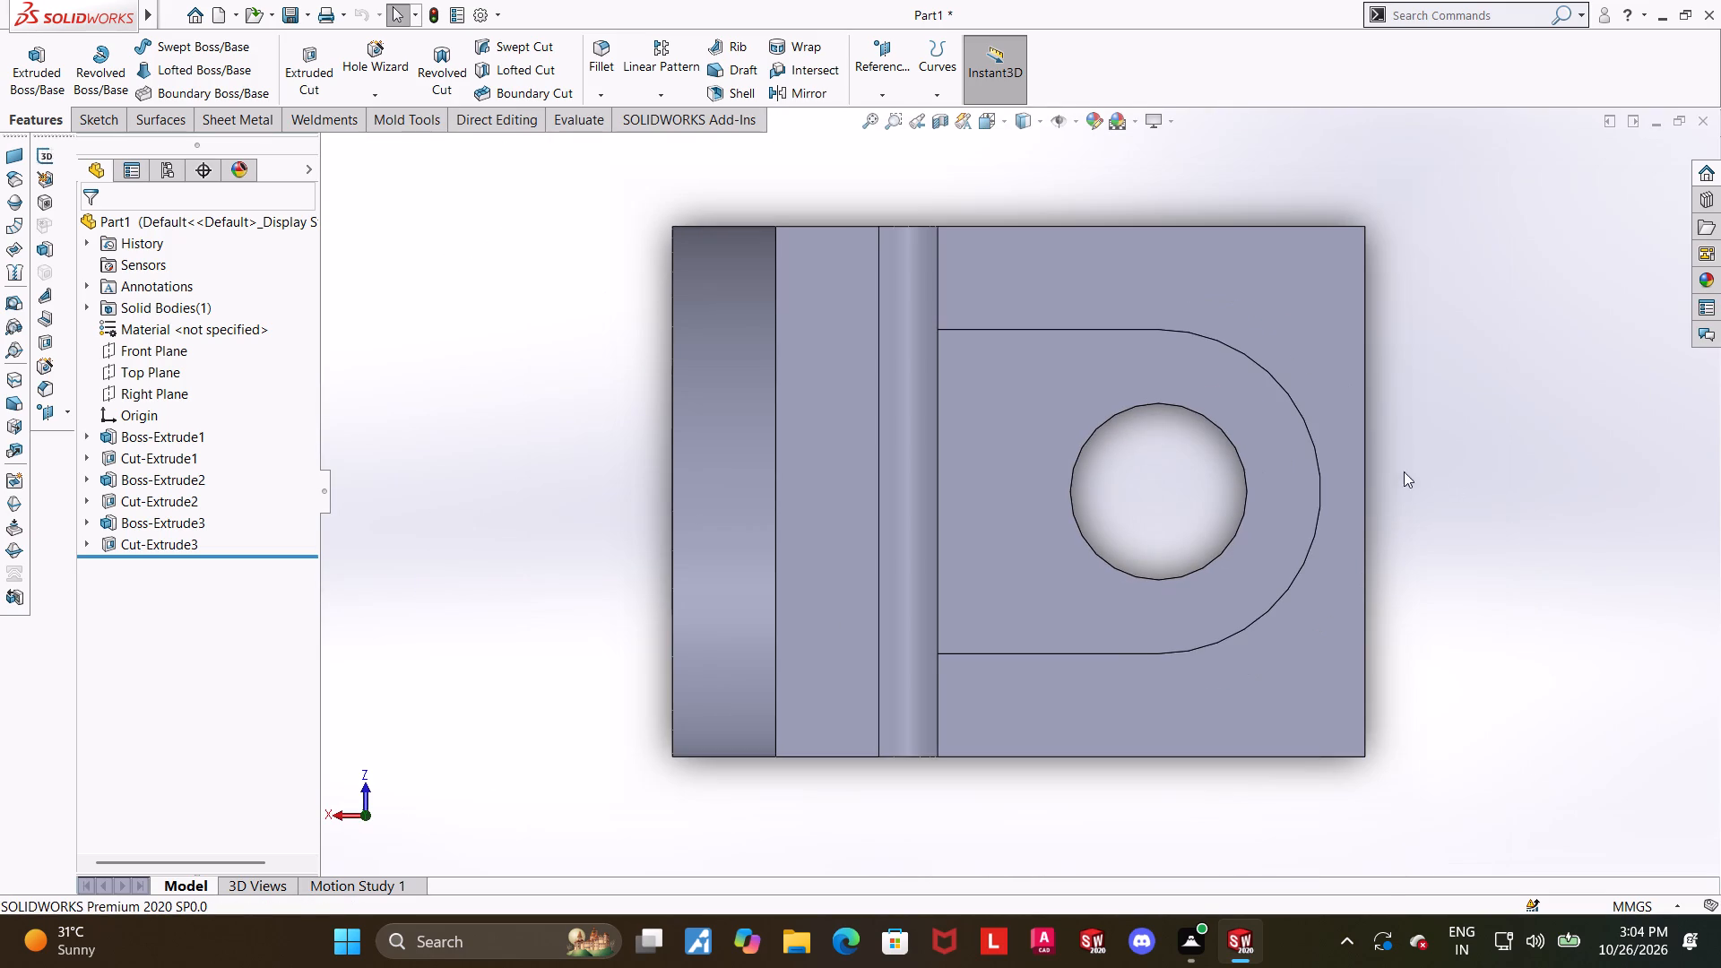
scroll(1390, 468, down, 1)
scroll(1053, 462, up, 2)
middle_drag(1190, 453, 976, 590)
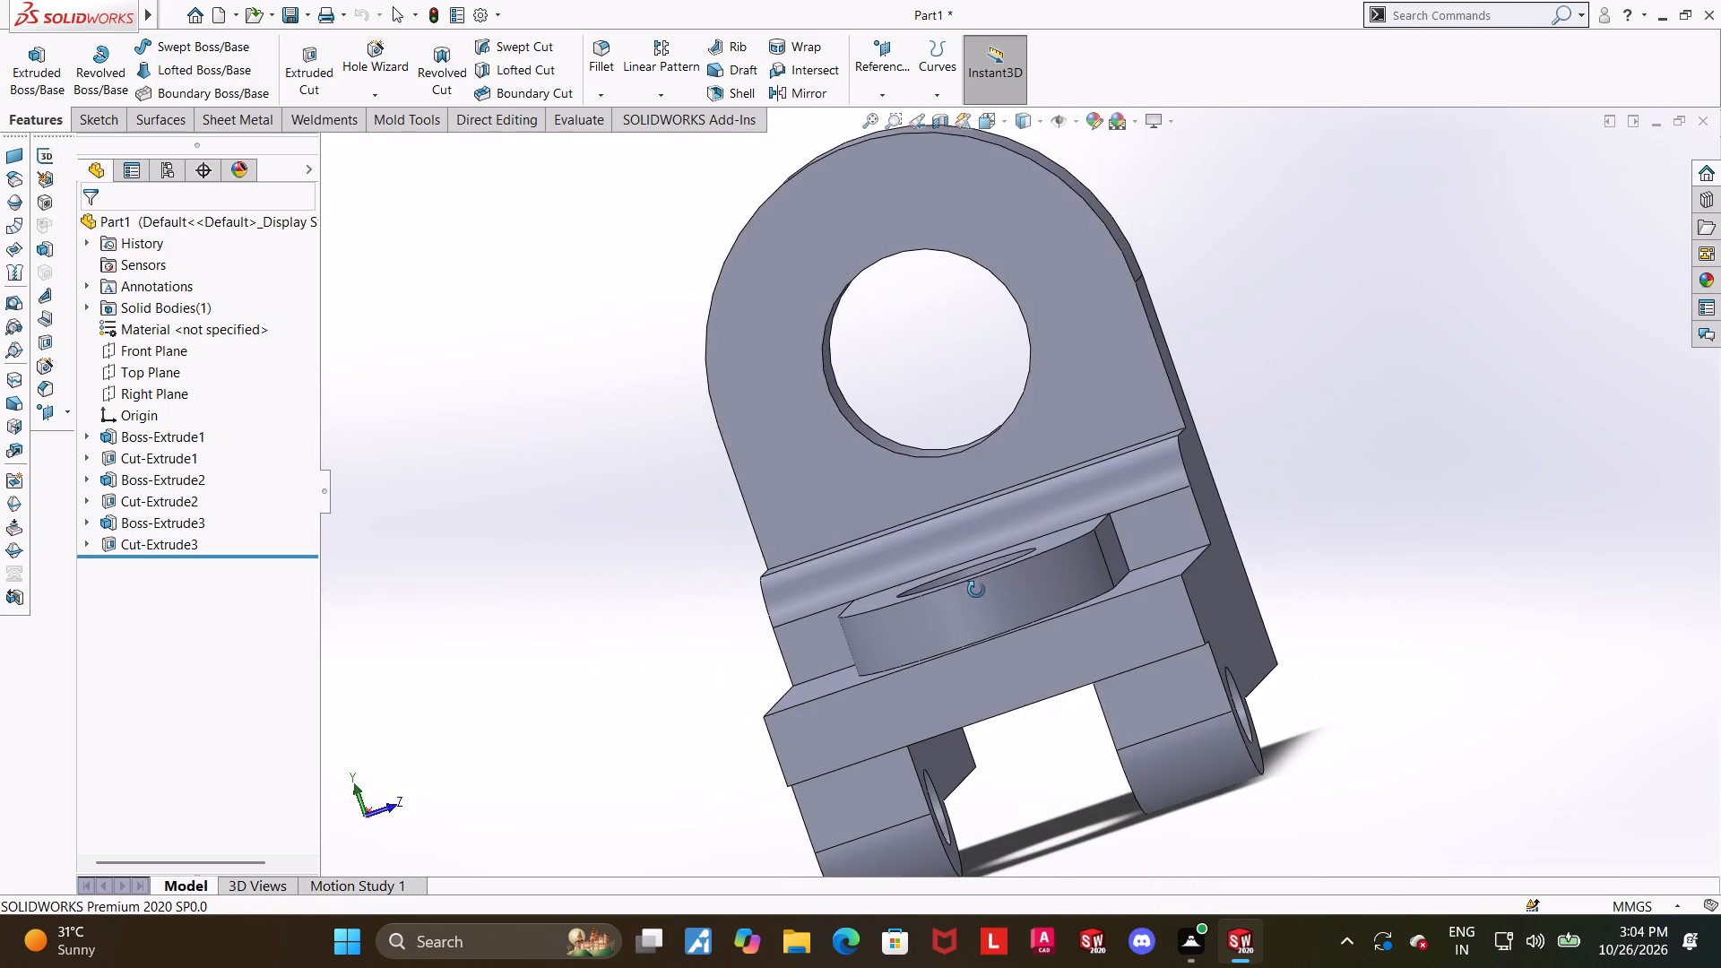
middle_drag(976, 590, 977, 590)
click(982, 117)
click(738, 551)
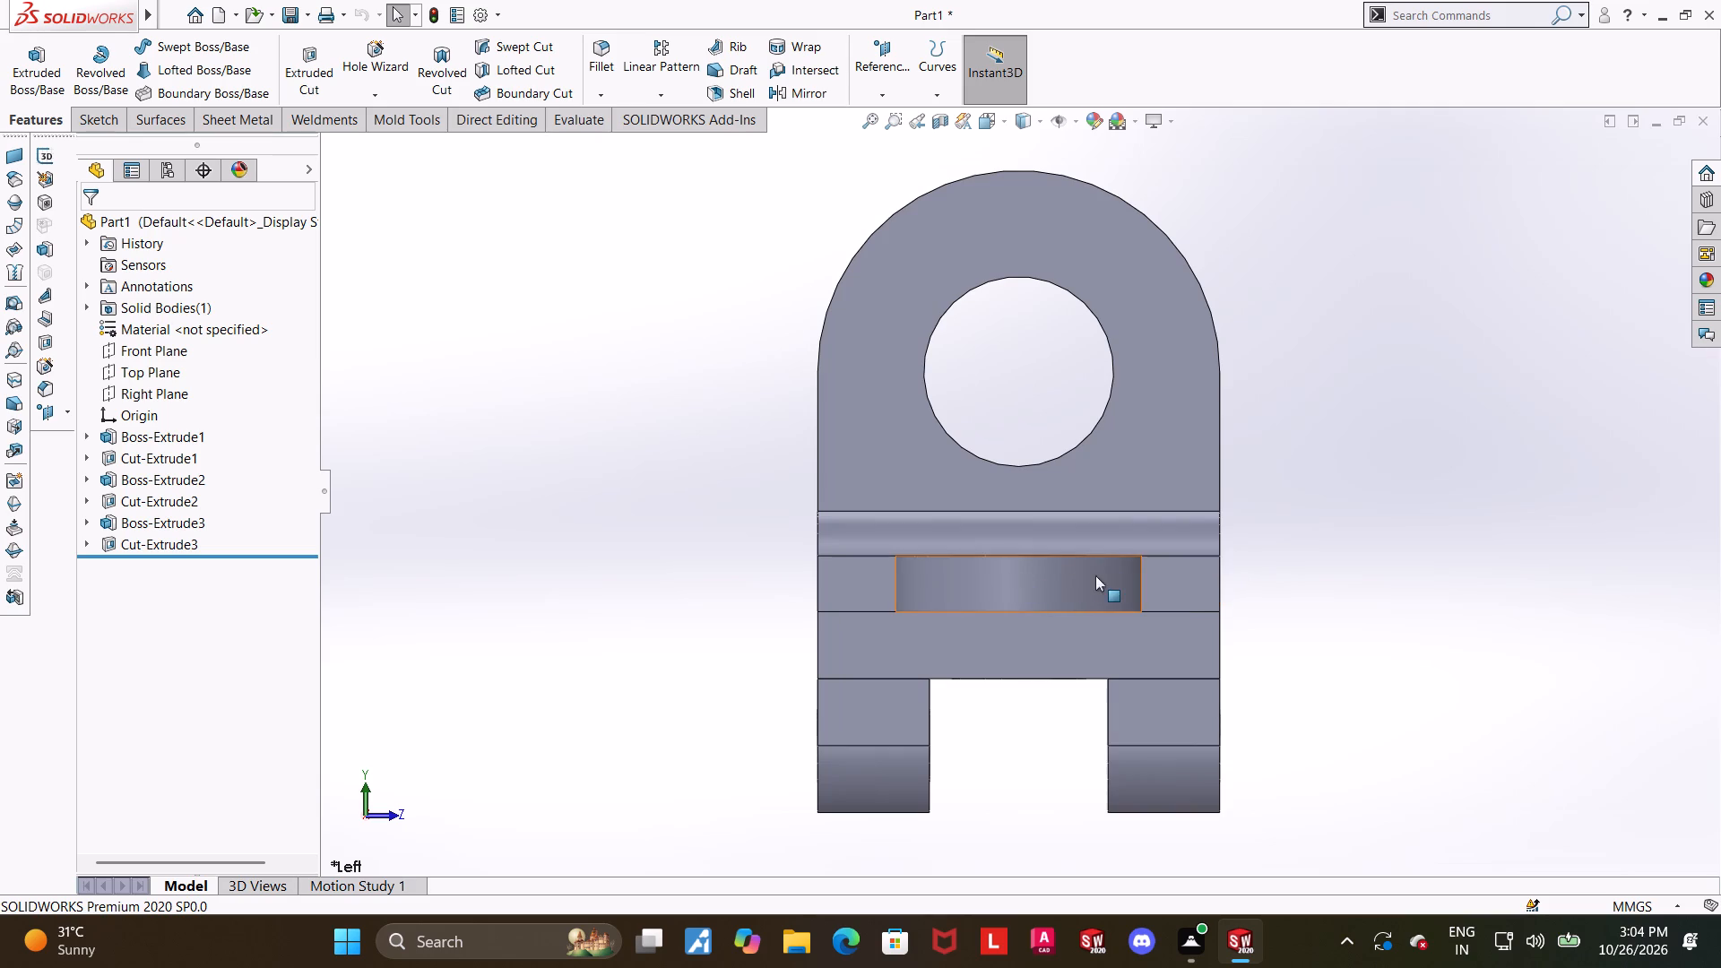
scroll(1042, 523, down, 3)
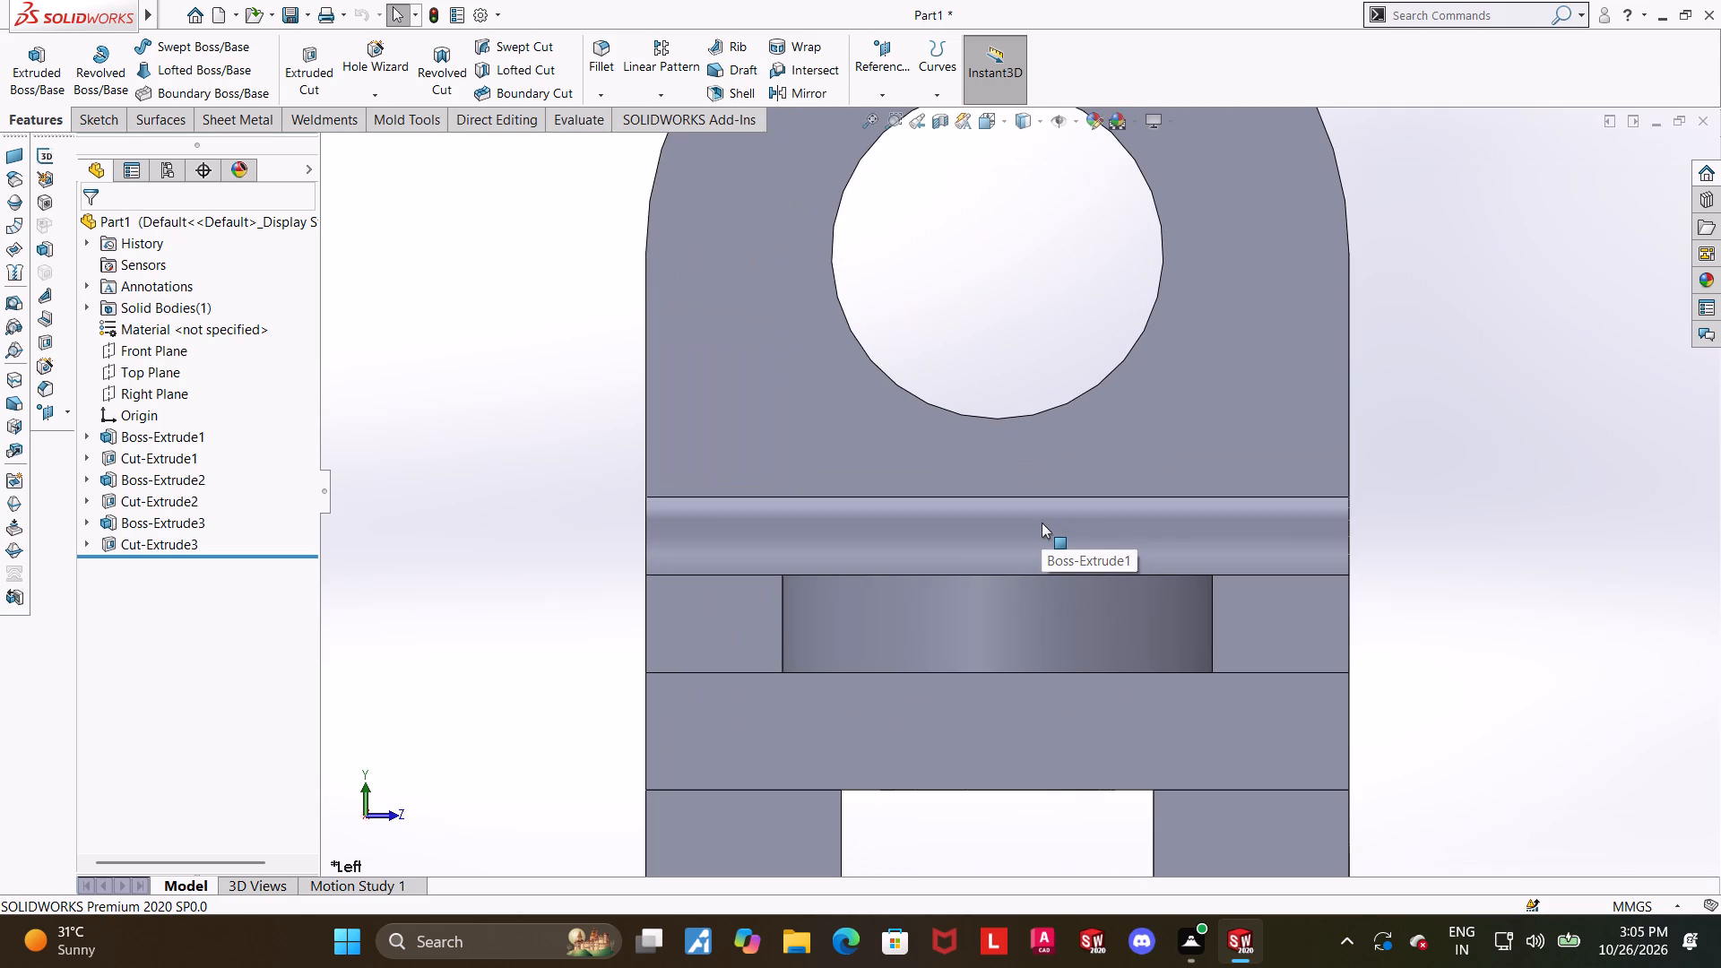
scroll(1208, 531, up, 5)
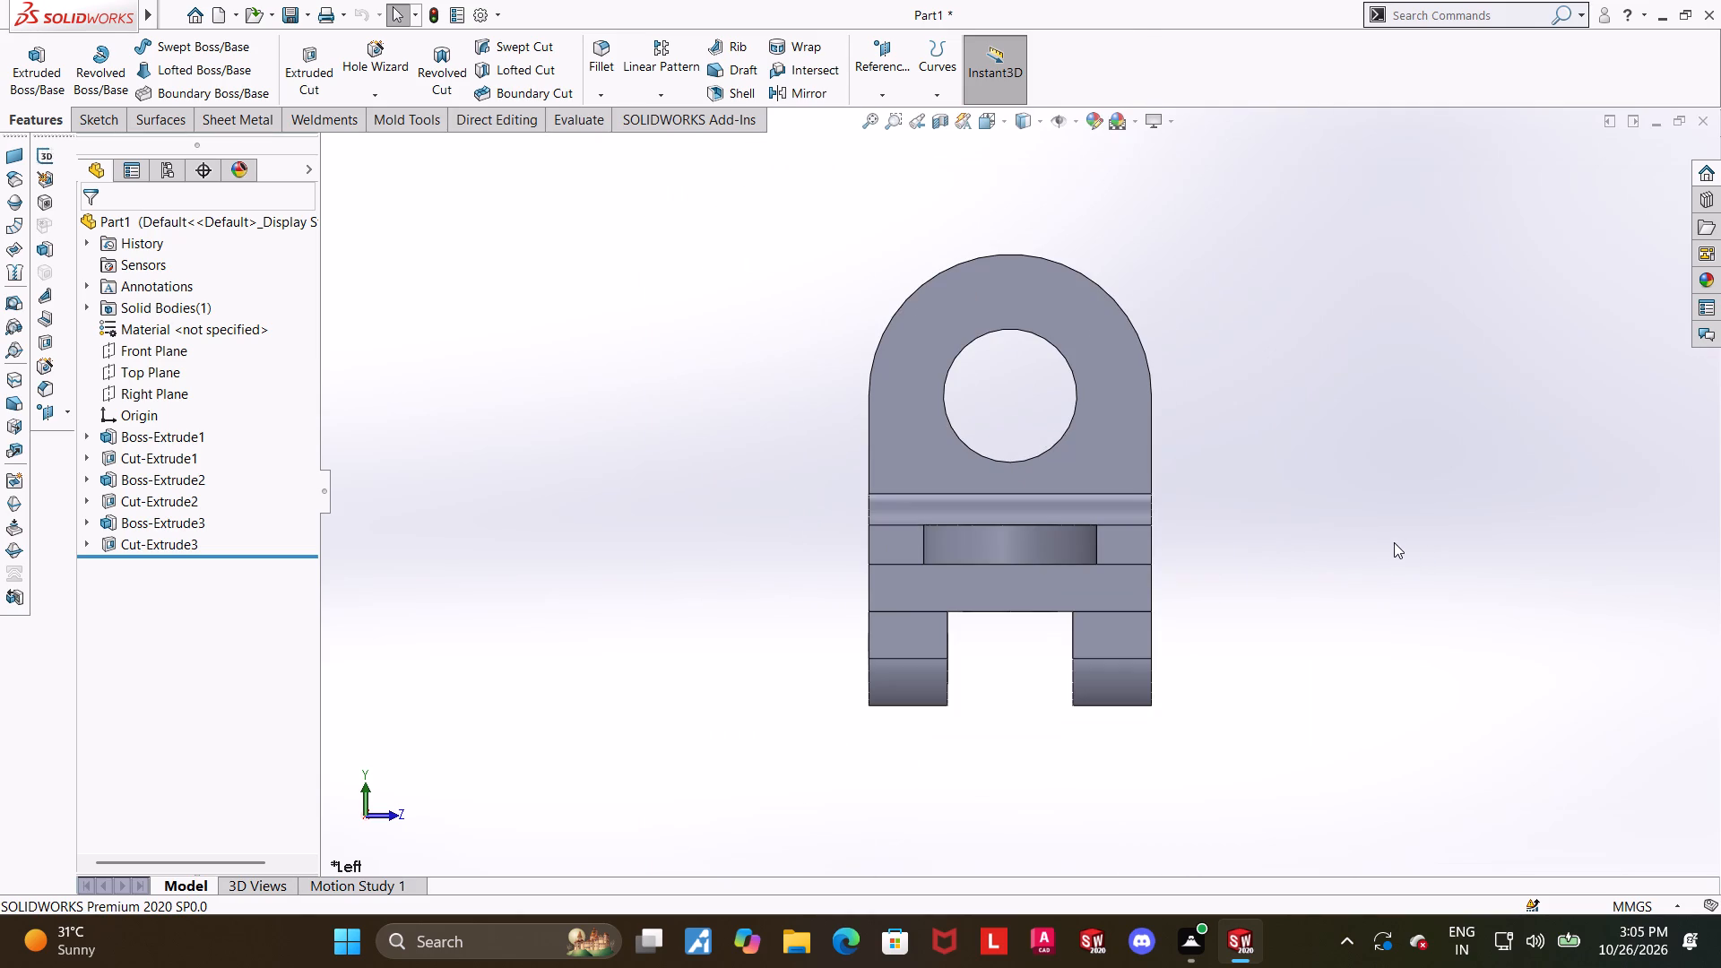
Examine the whole part in isometric and freely rotated views.
key(ctrl+7)
middle_drag(1169, 645, 1396, 592)
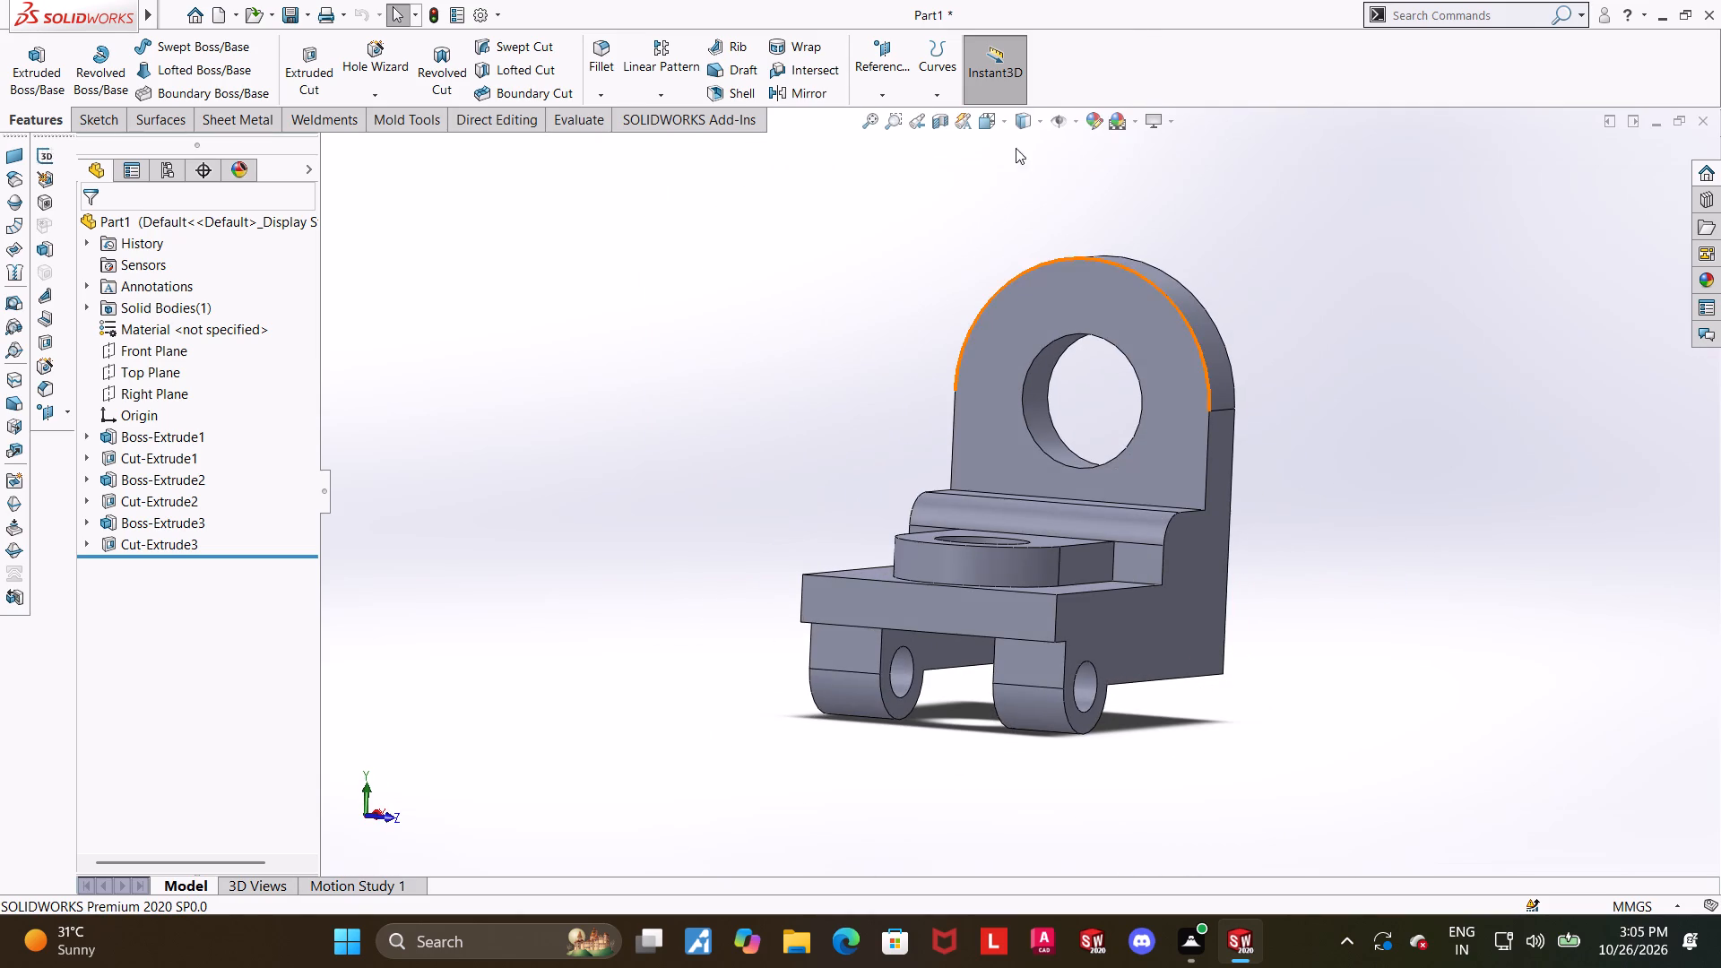
click(999, 119)
click(902, 428)
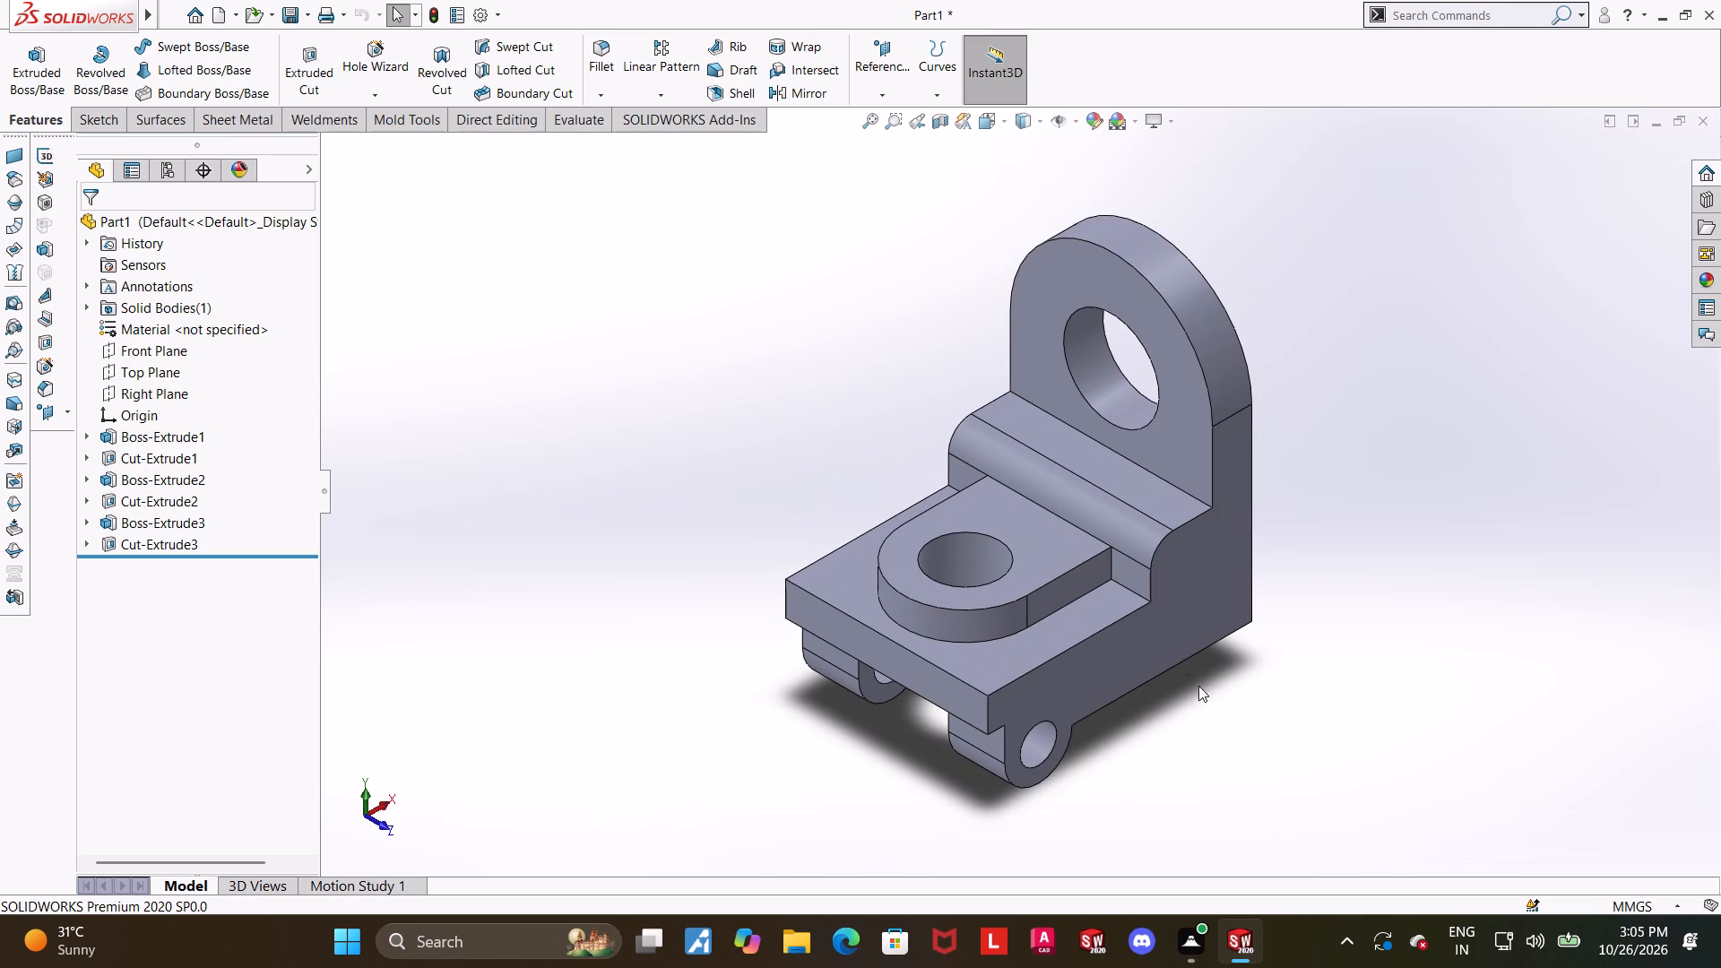
click(1333, 682)
scroll(1055, 544, down, 1)
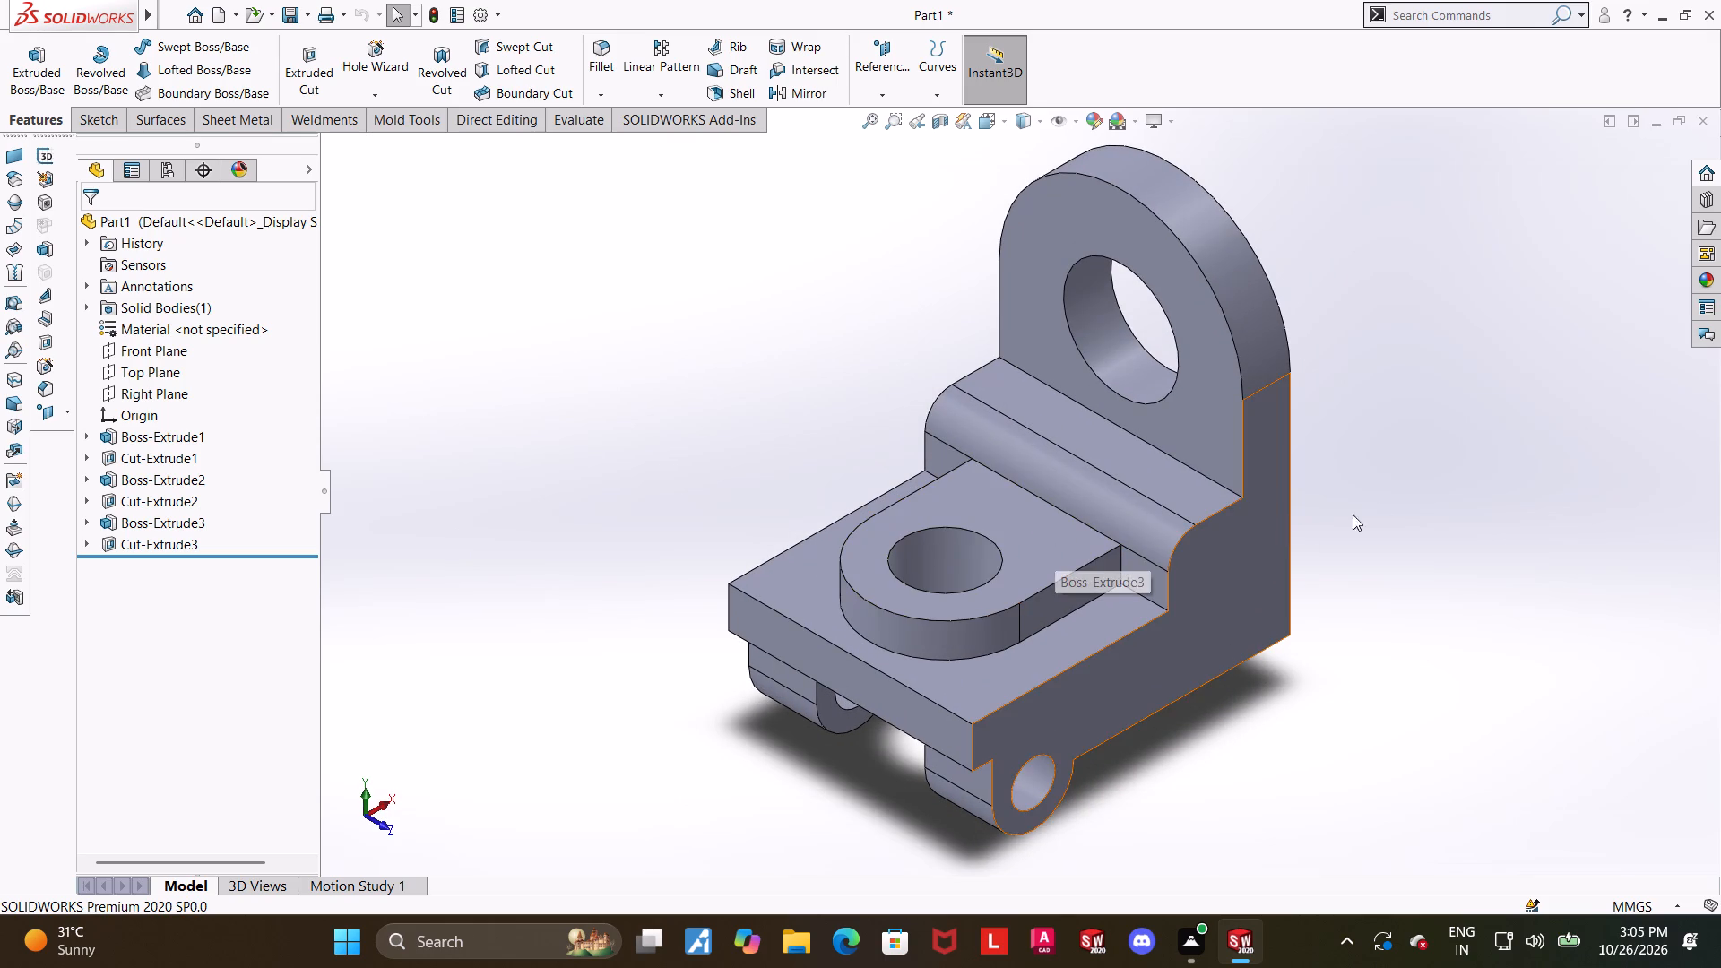
click(1435, 455)
click(926, 124)
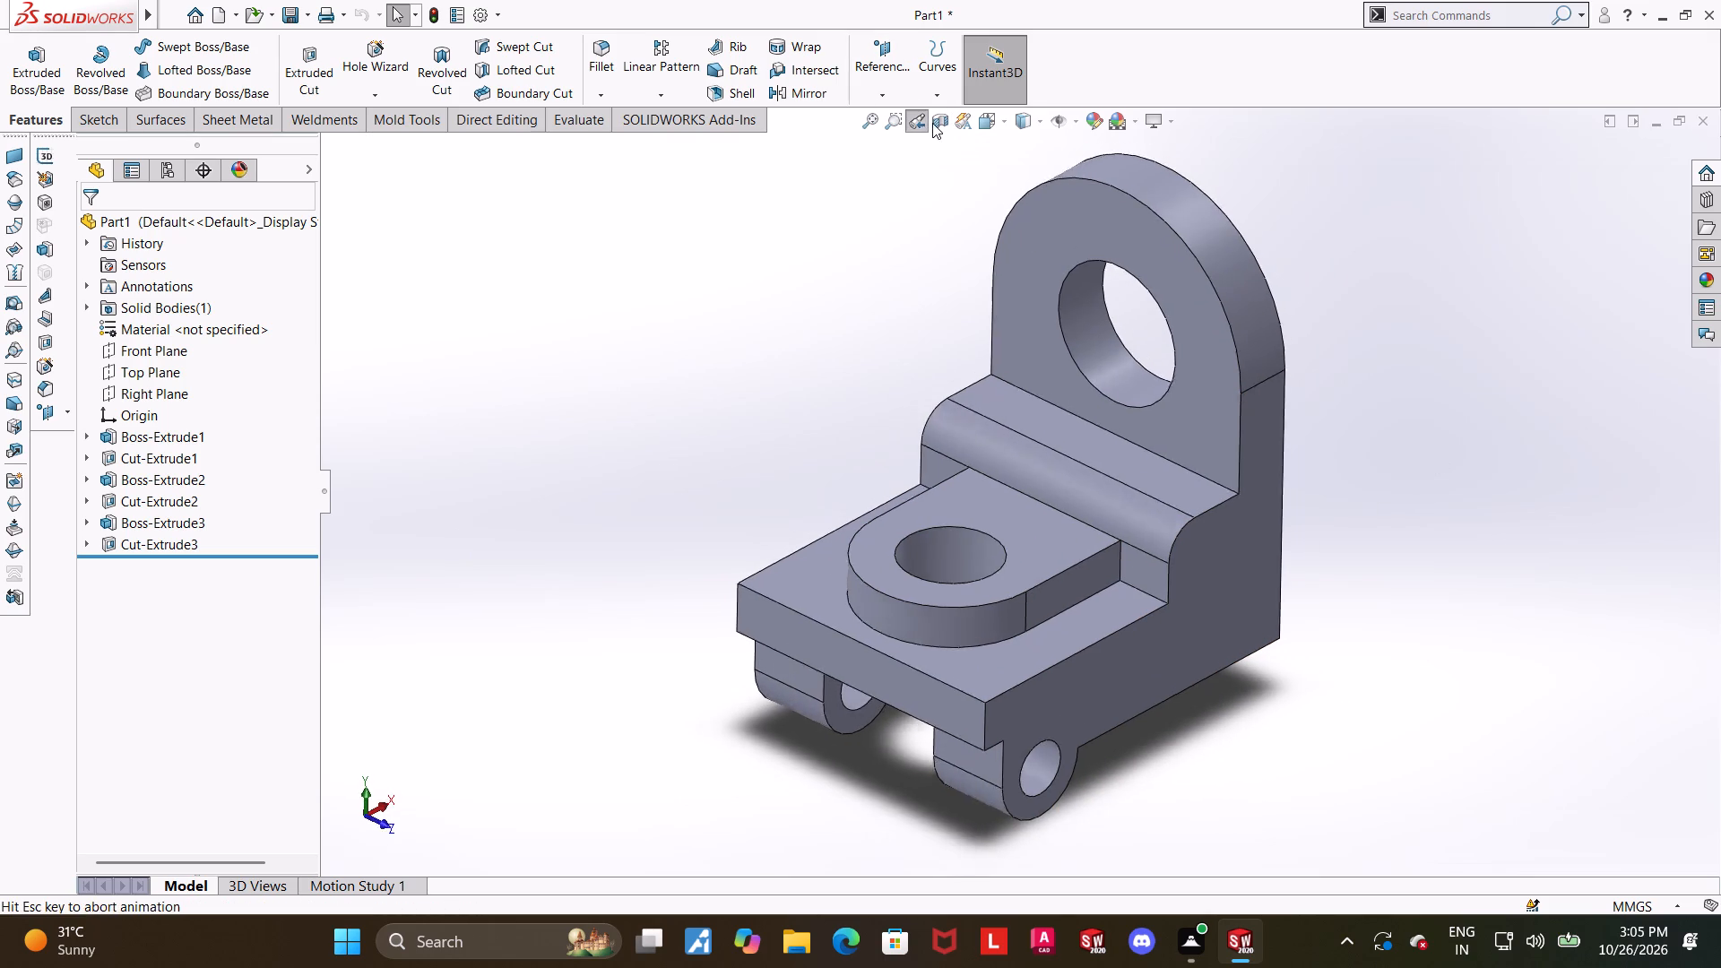
click(916, 123)
key(Escape)
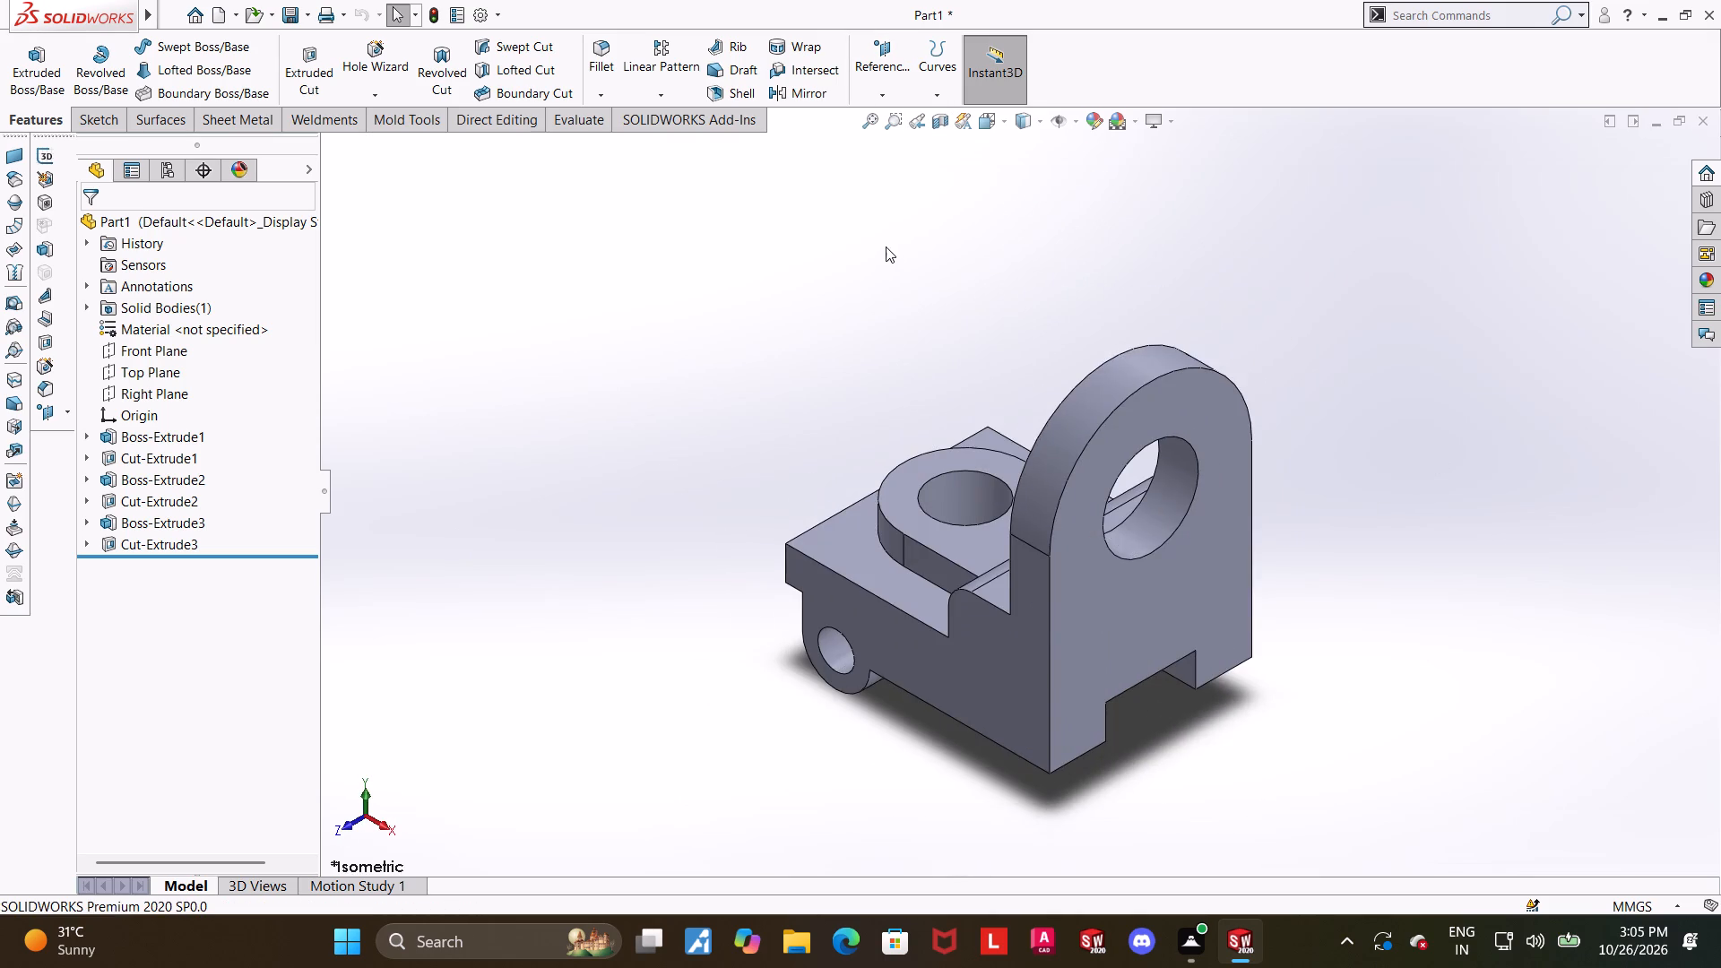
middle_drag(885, 247, 1065, 341)
key(Escape)
scroll(1103, 308, down, 2)
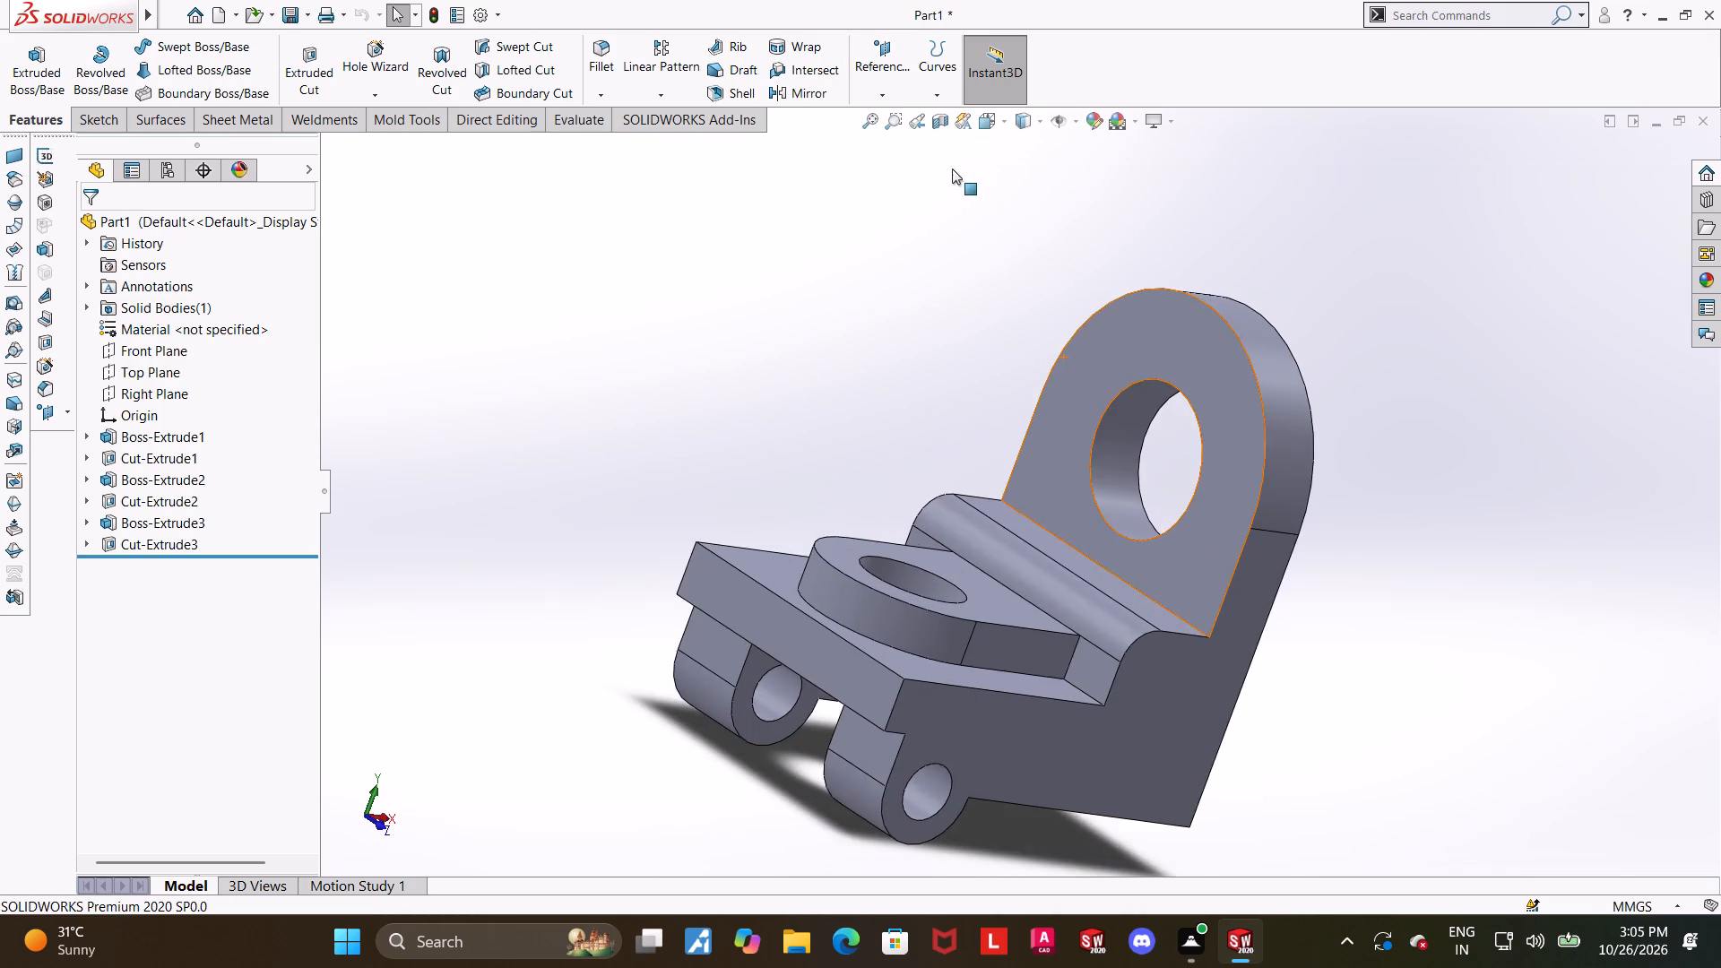
Inspect the part's interior with a section view, tilting the Front Plane section to several angles and sectioning at a horizontal face, and cancel it.
scroll(1129, 289, up, 3)
middle_drag(1174, 345, 1083, 382)
middle_drag(1172, 307, 1224, 353)
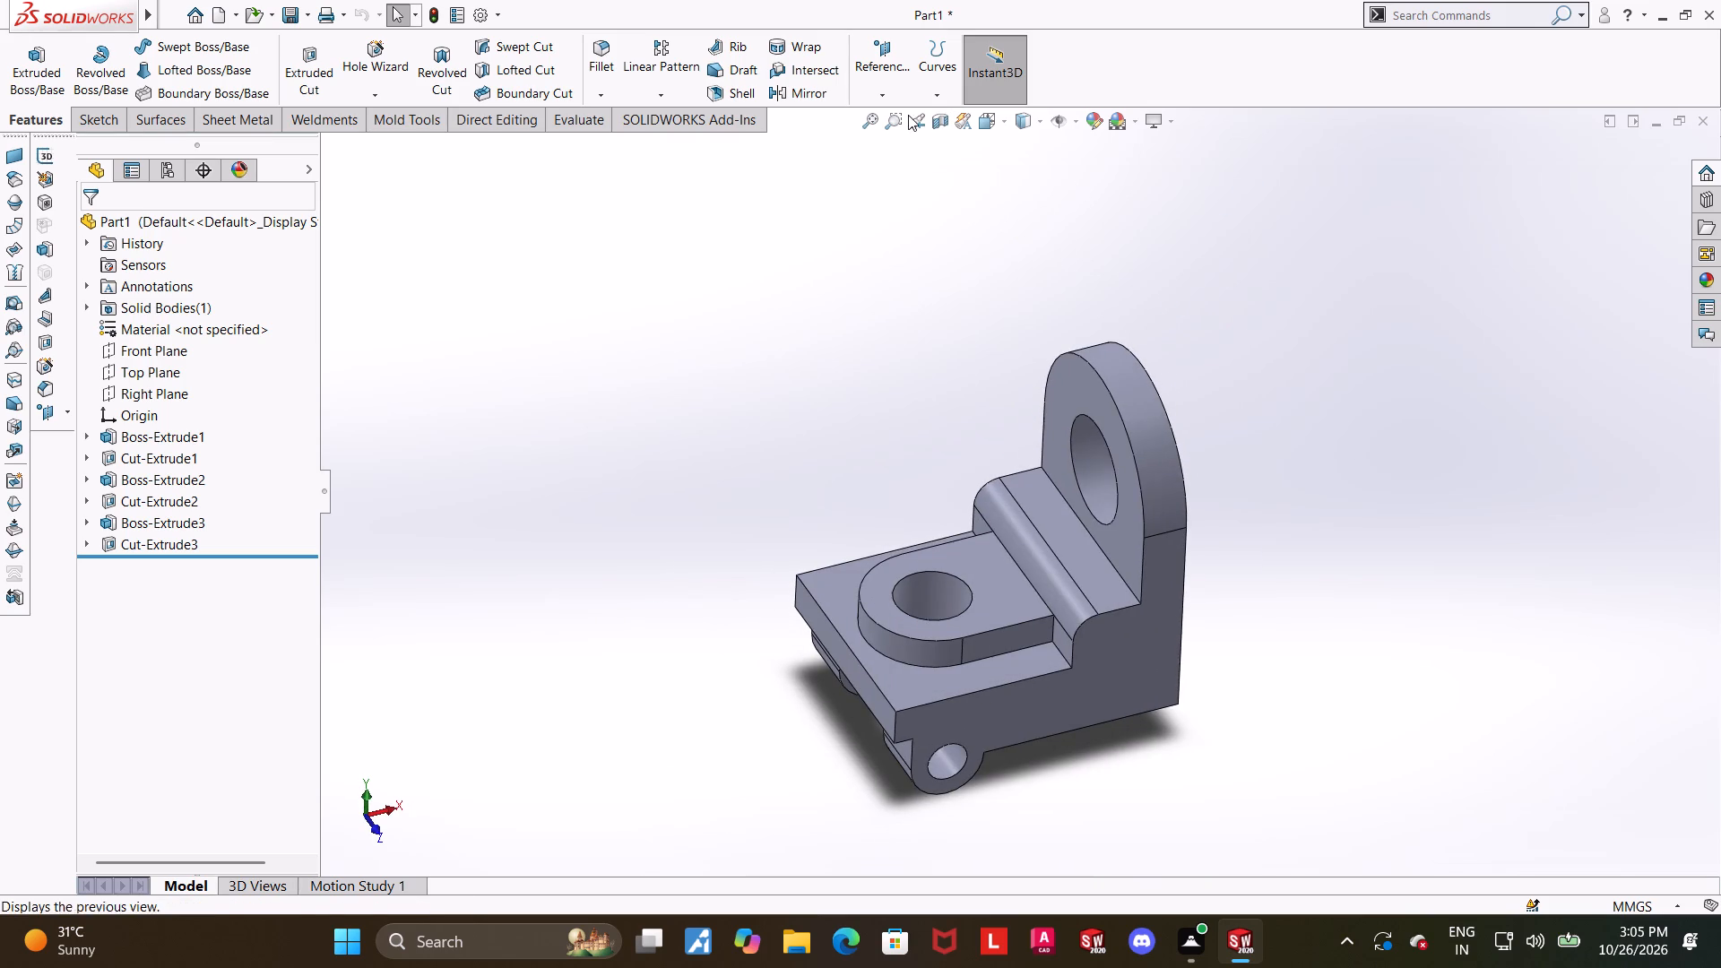
click(943, 126)
middle_drag(1418, 583, 1438, 505)
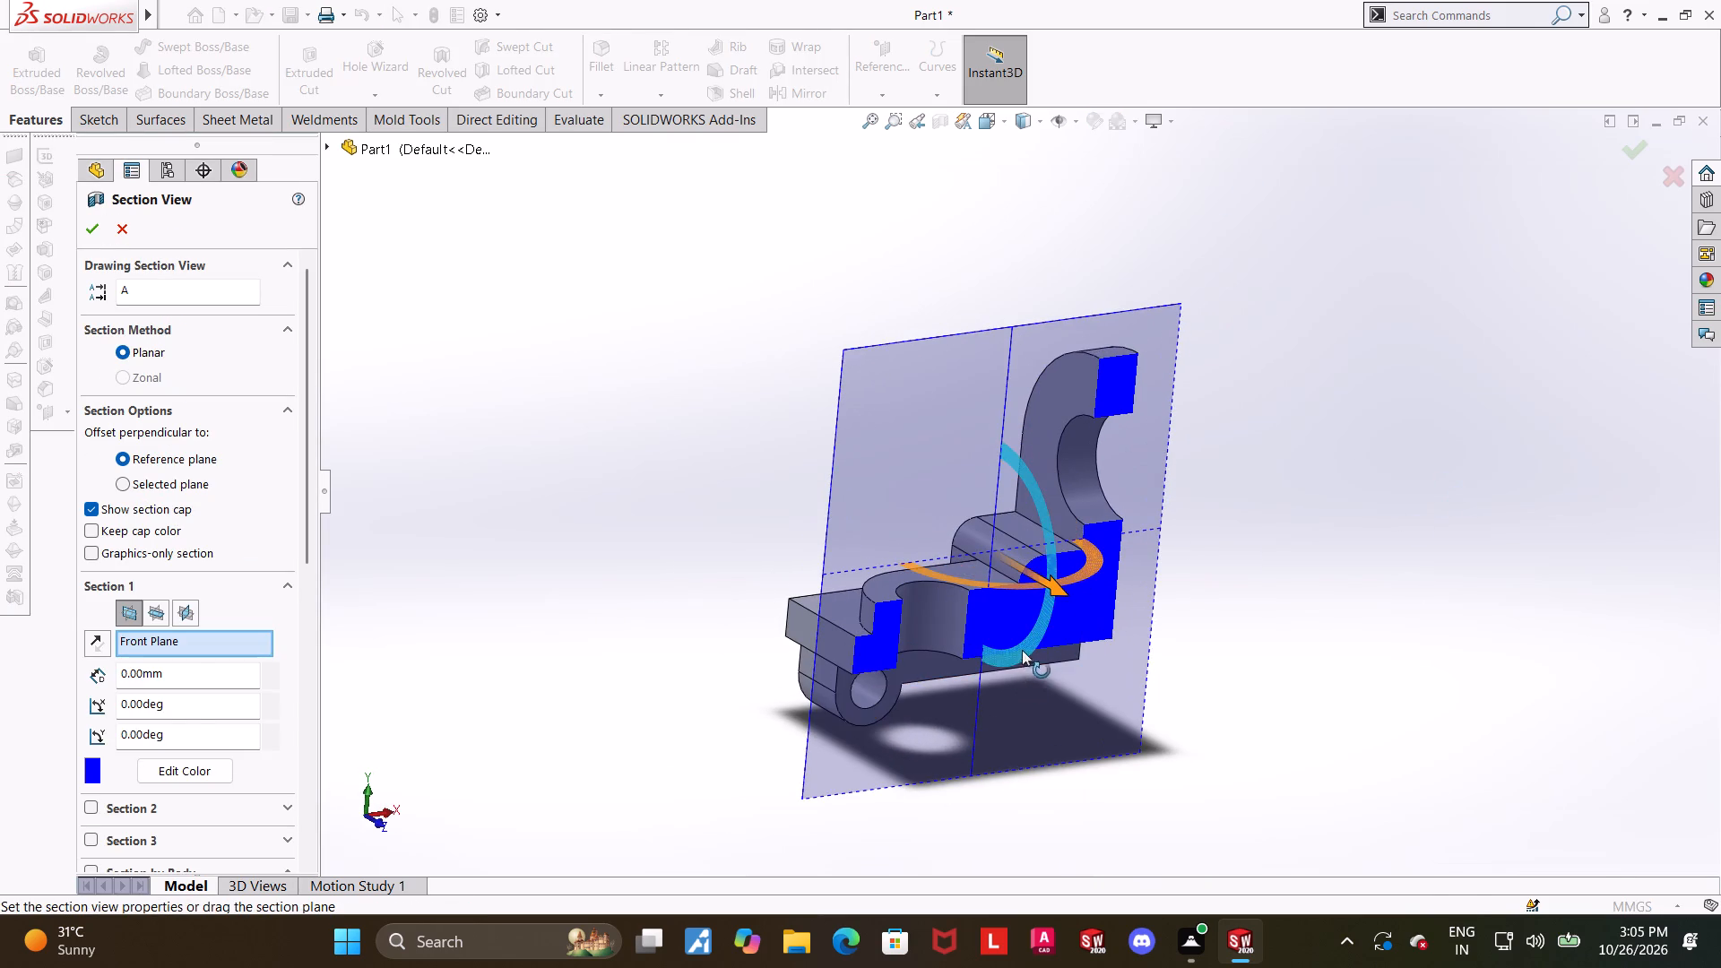
drag(1022, 649, 1068, 586)
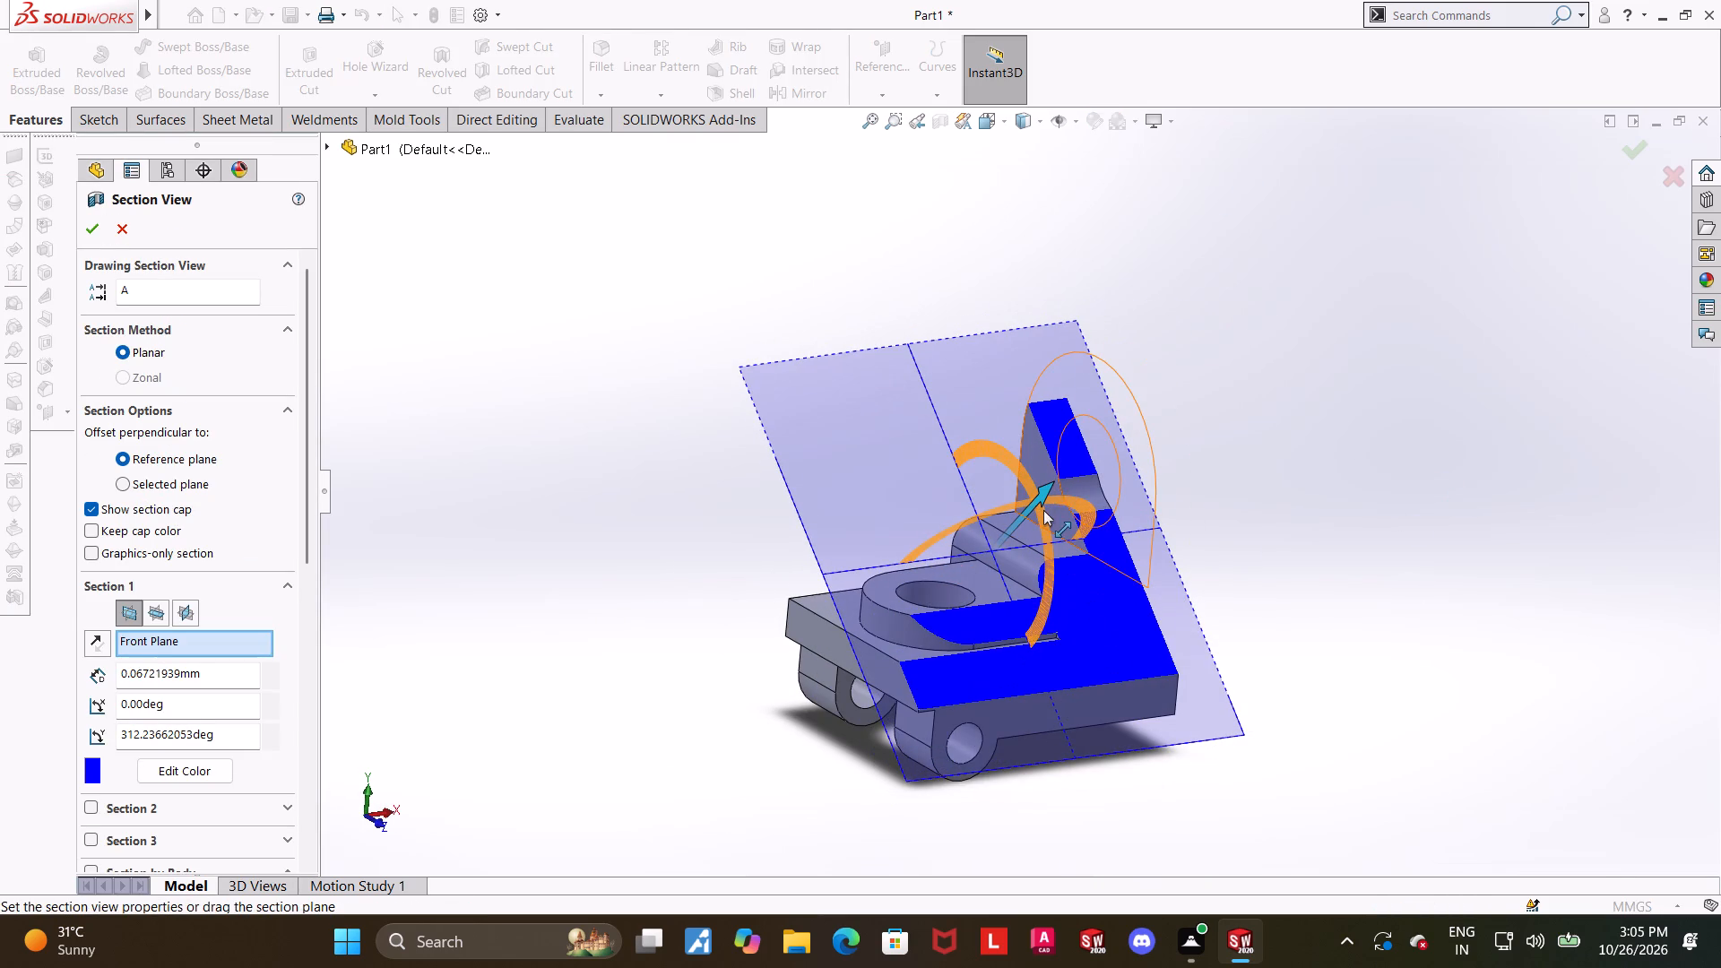
drag(1064, 498, 1090, 495)
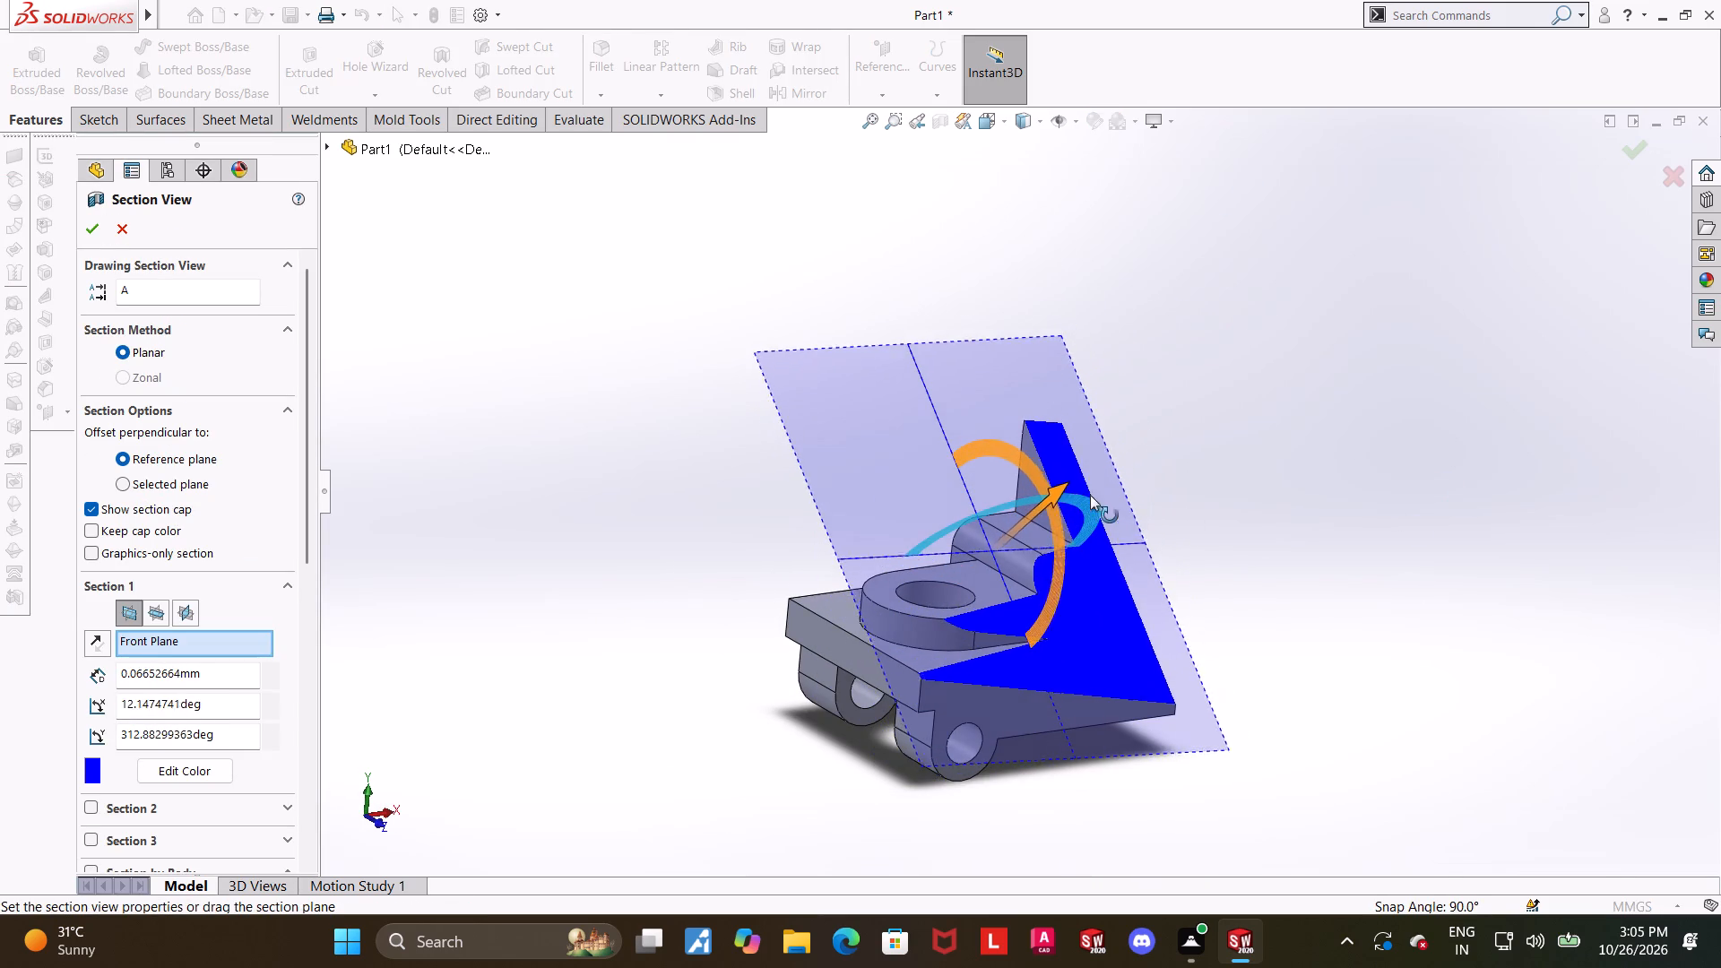
drag(1090, 495, 1032, 480)
drag(999, 508, 1022, 488)
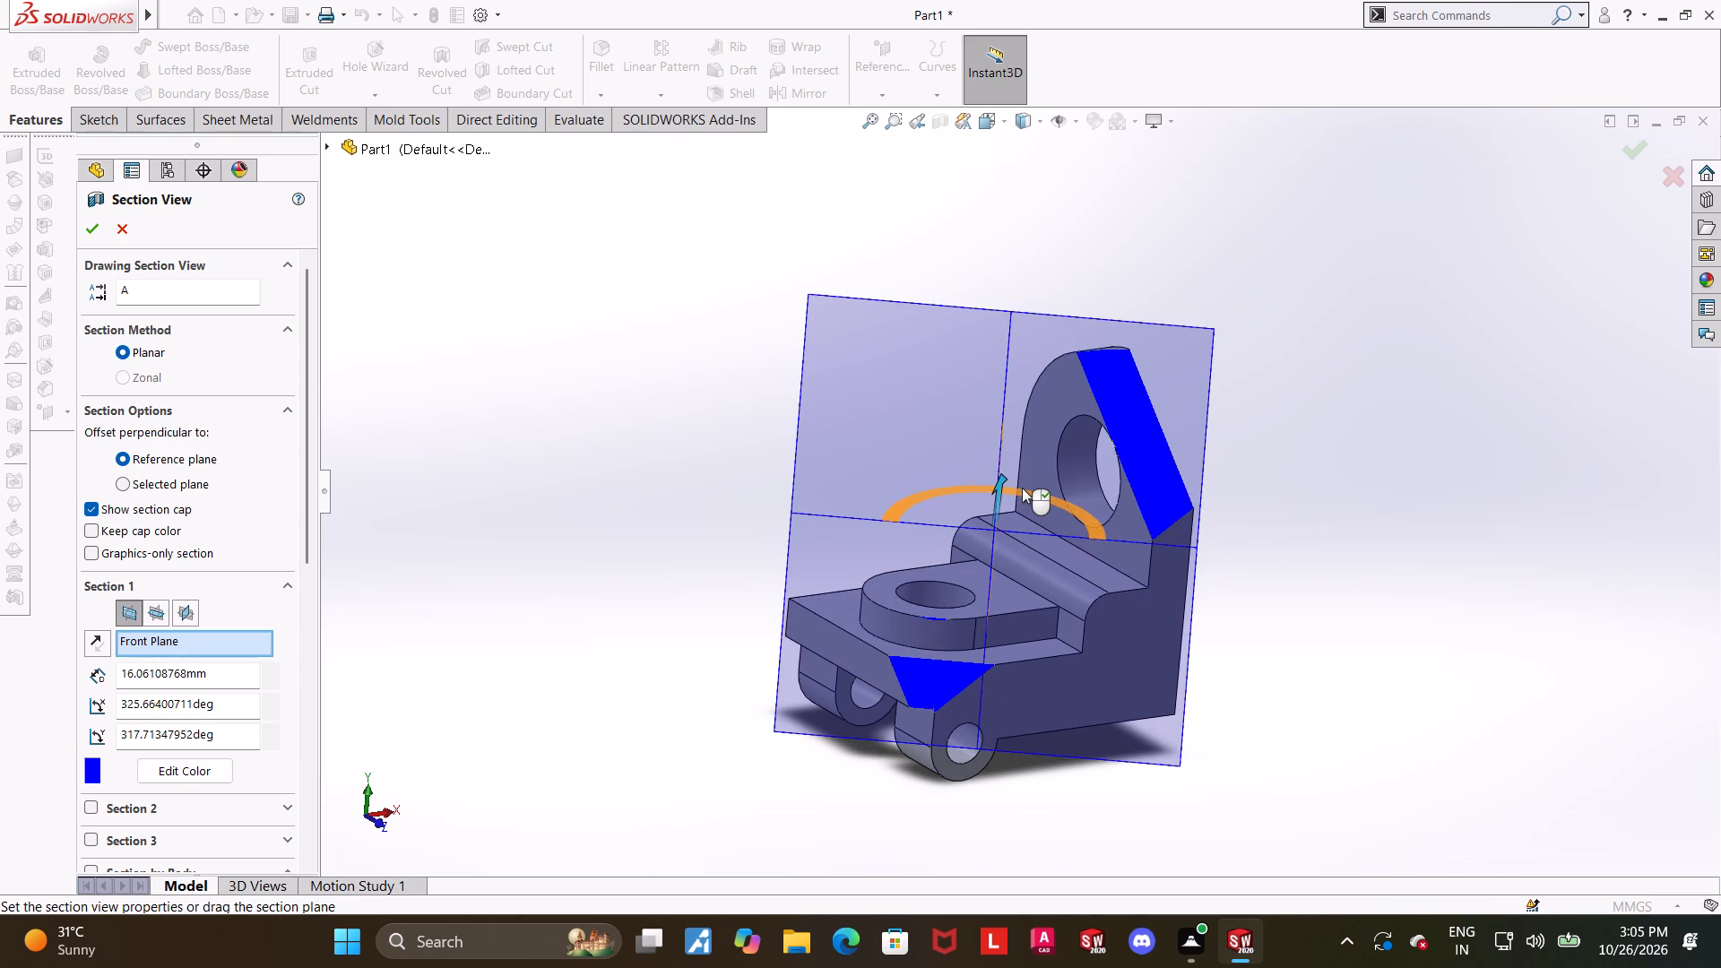
drag(1022, 488, 1019, 496)
drag(1037, 505, 1045, 503)
drag(992, 592, 1010, 559)
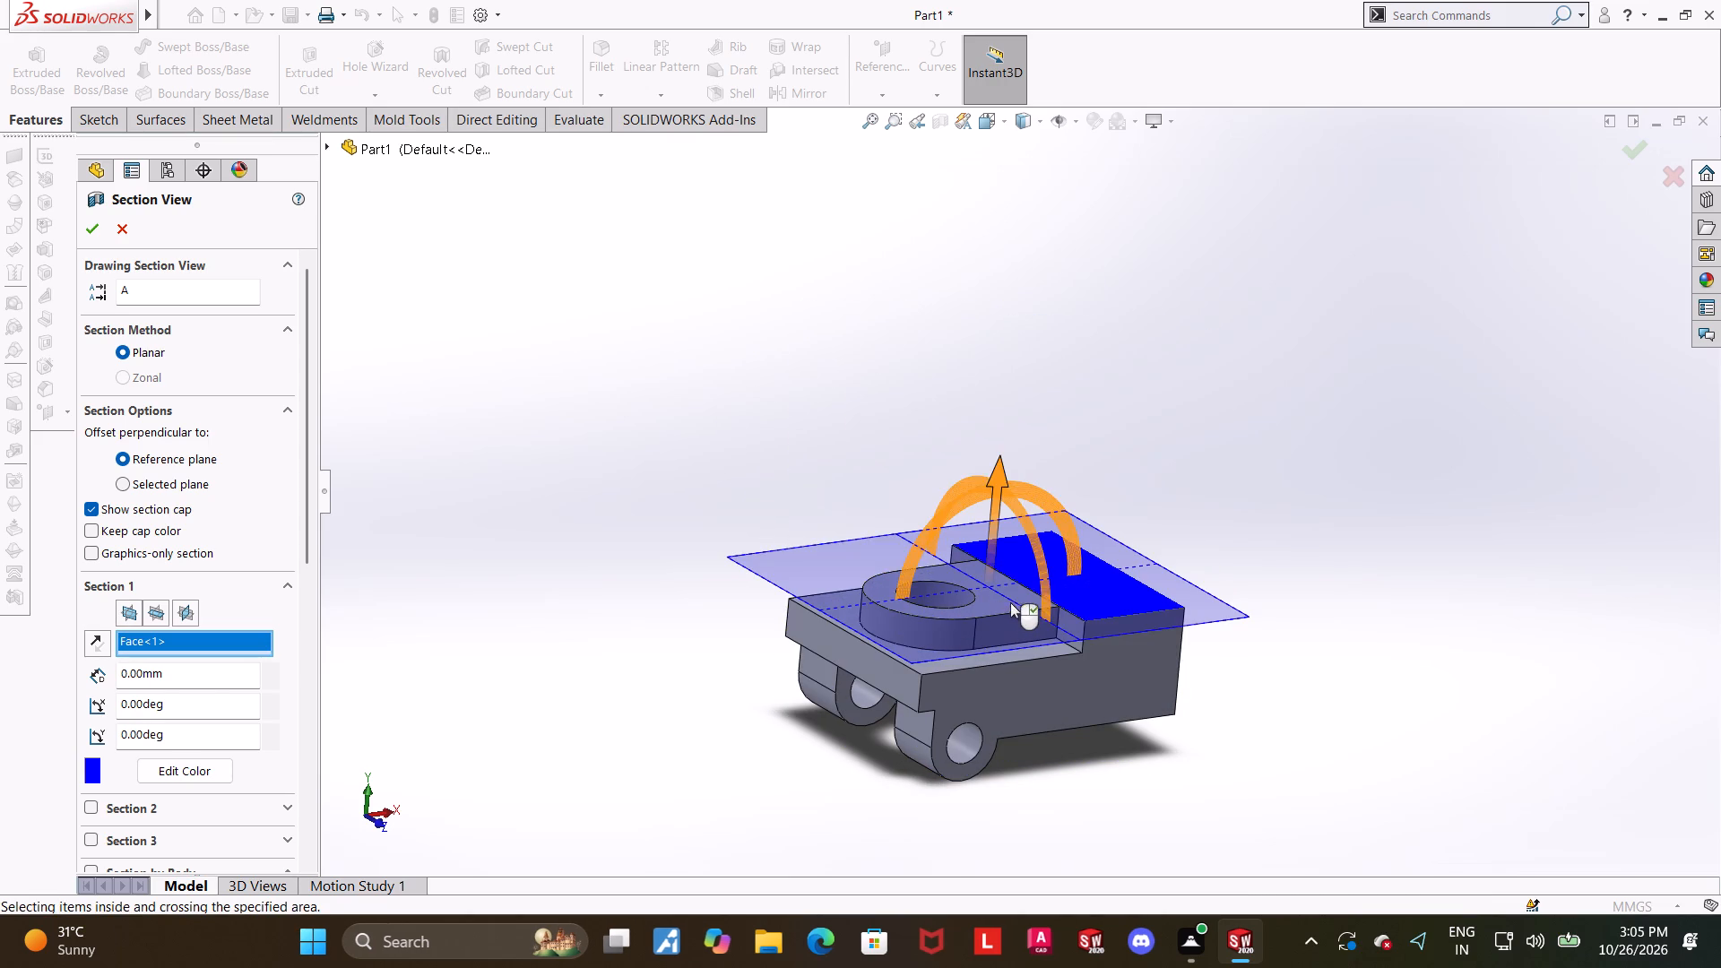
click(127, 231)
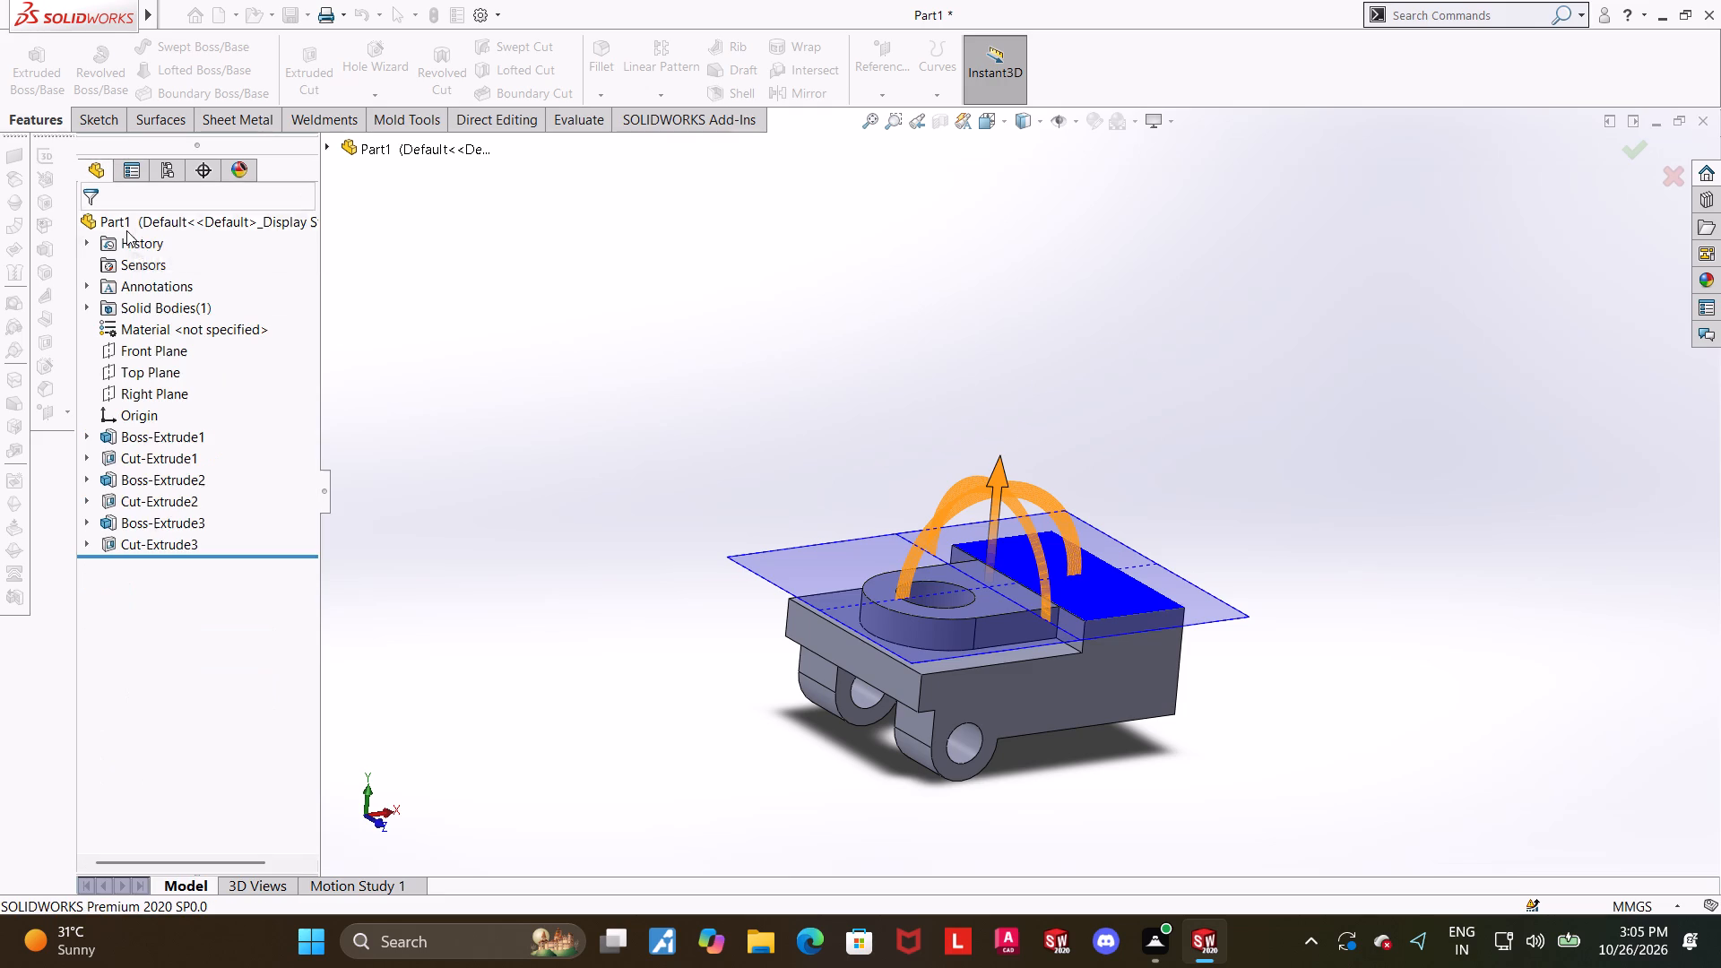
click(1339, 512)
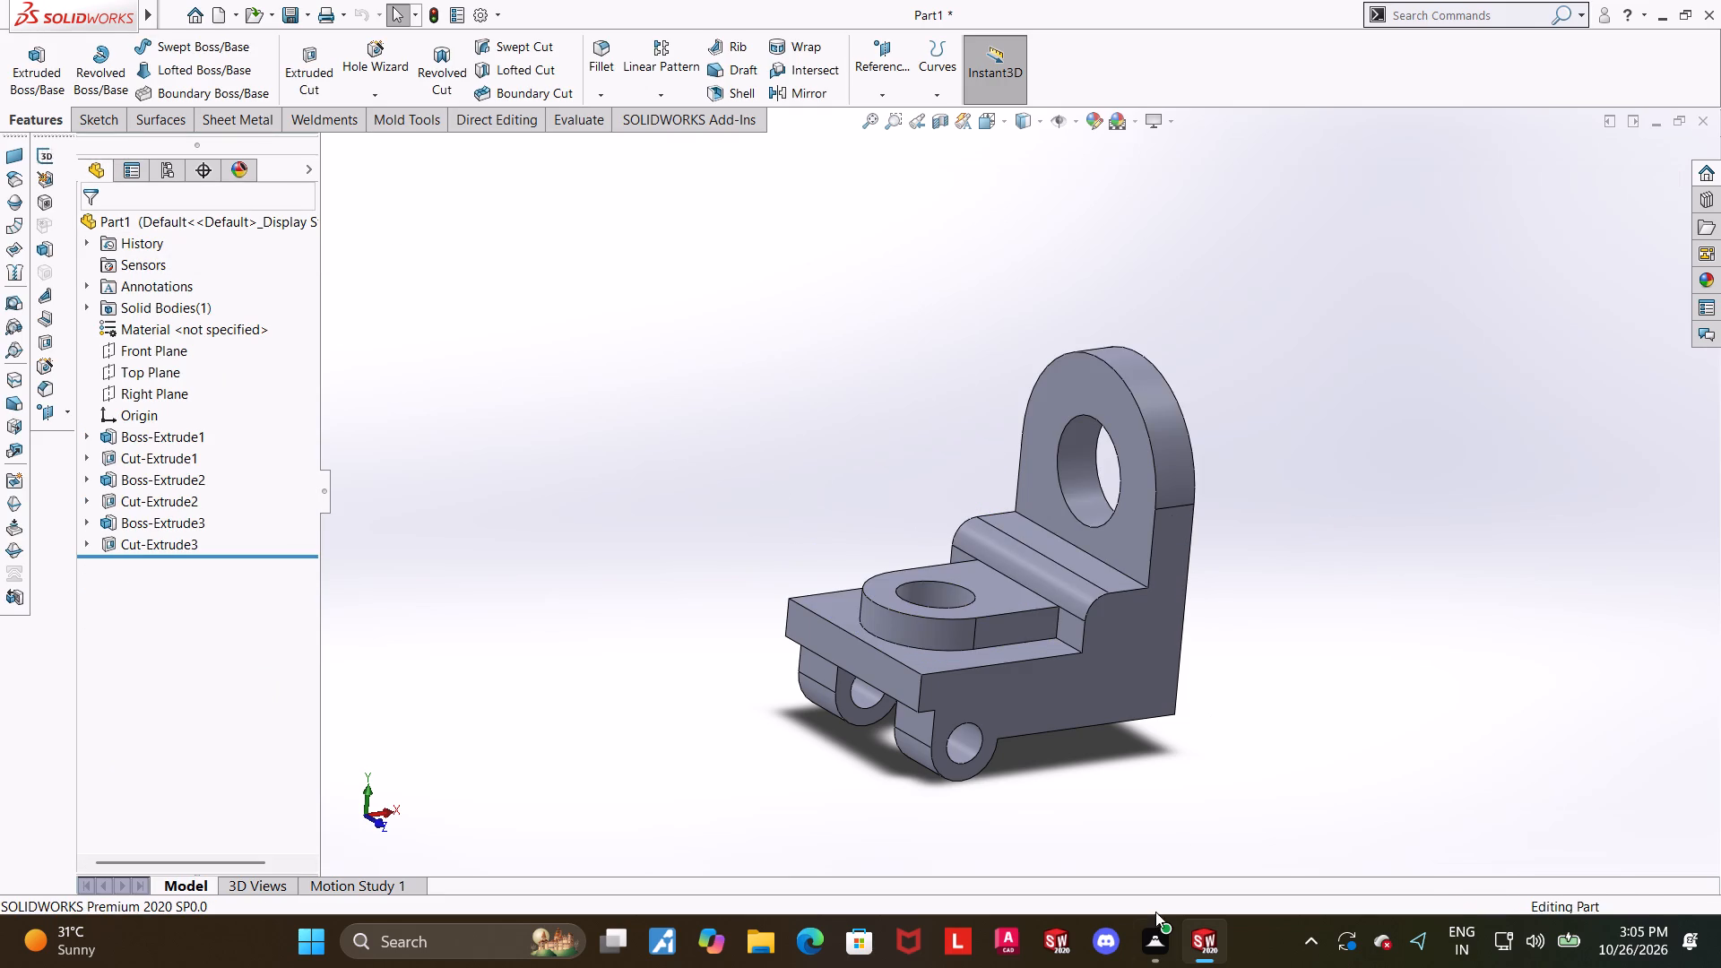
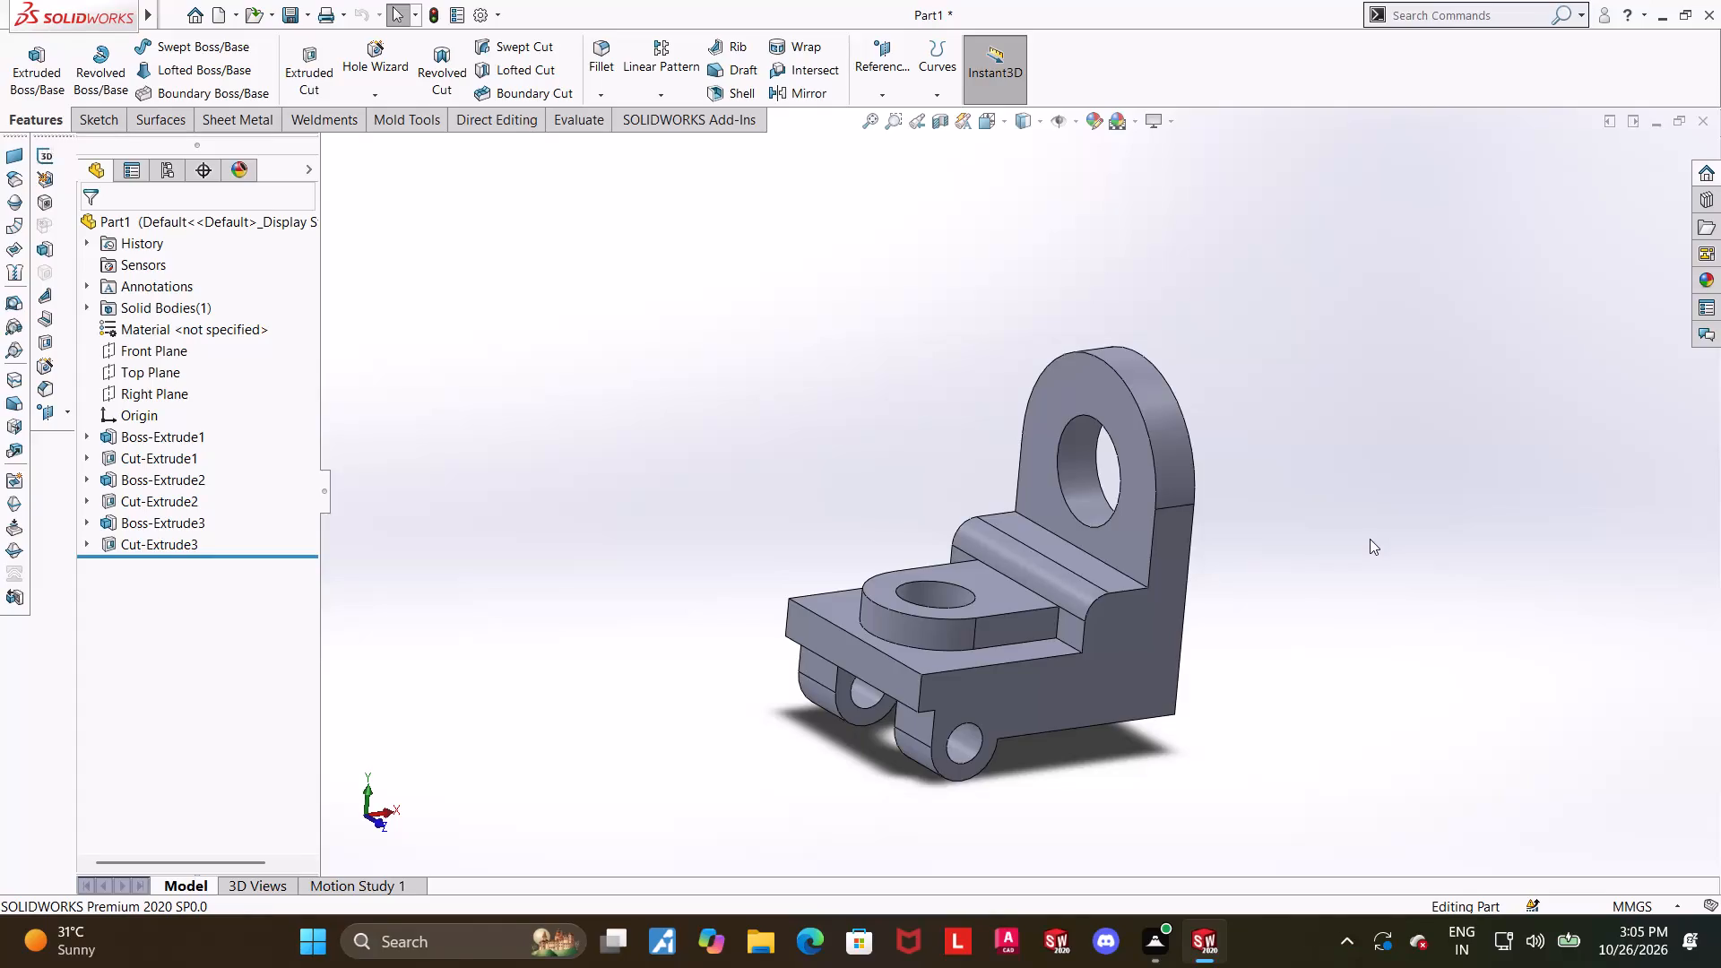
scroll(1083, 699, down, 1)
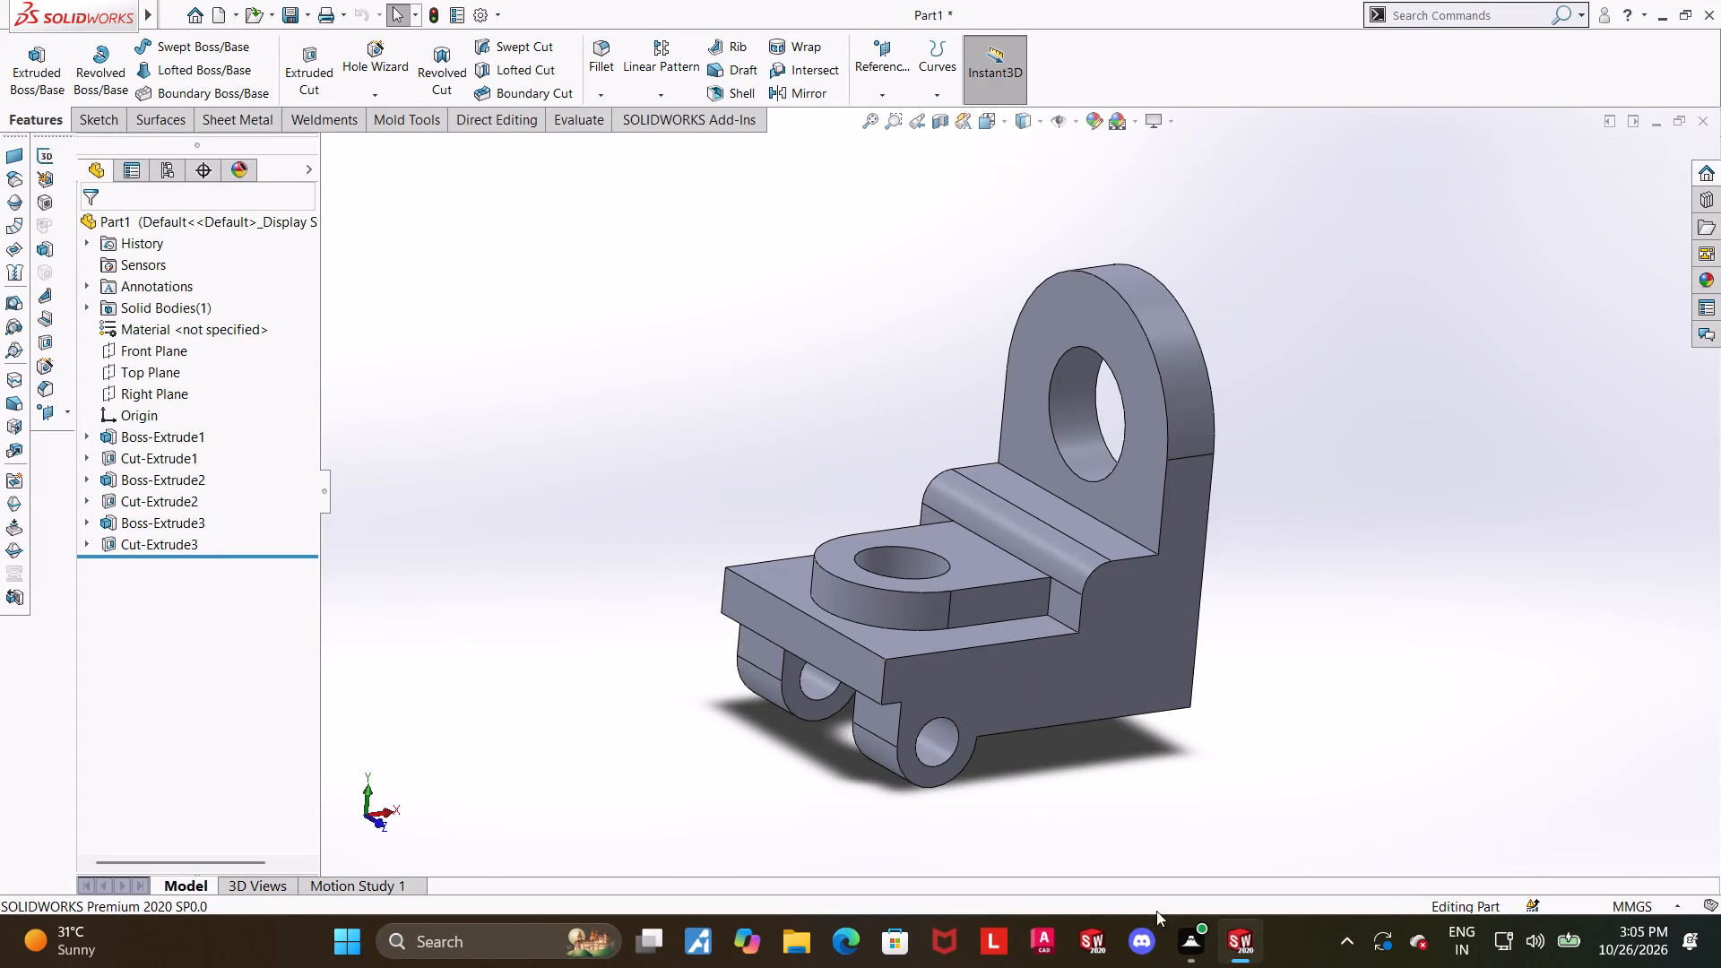
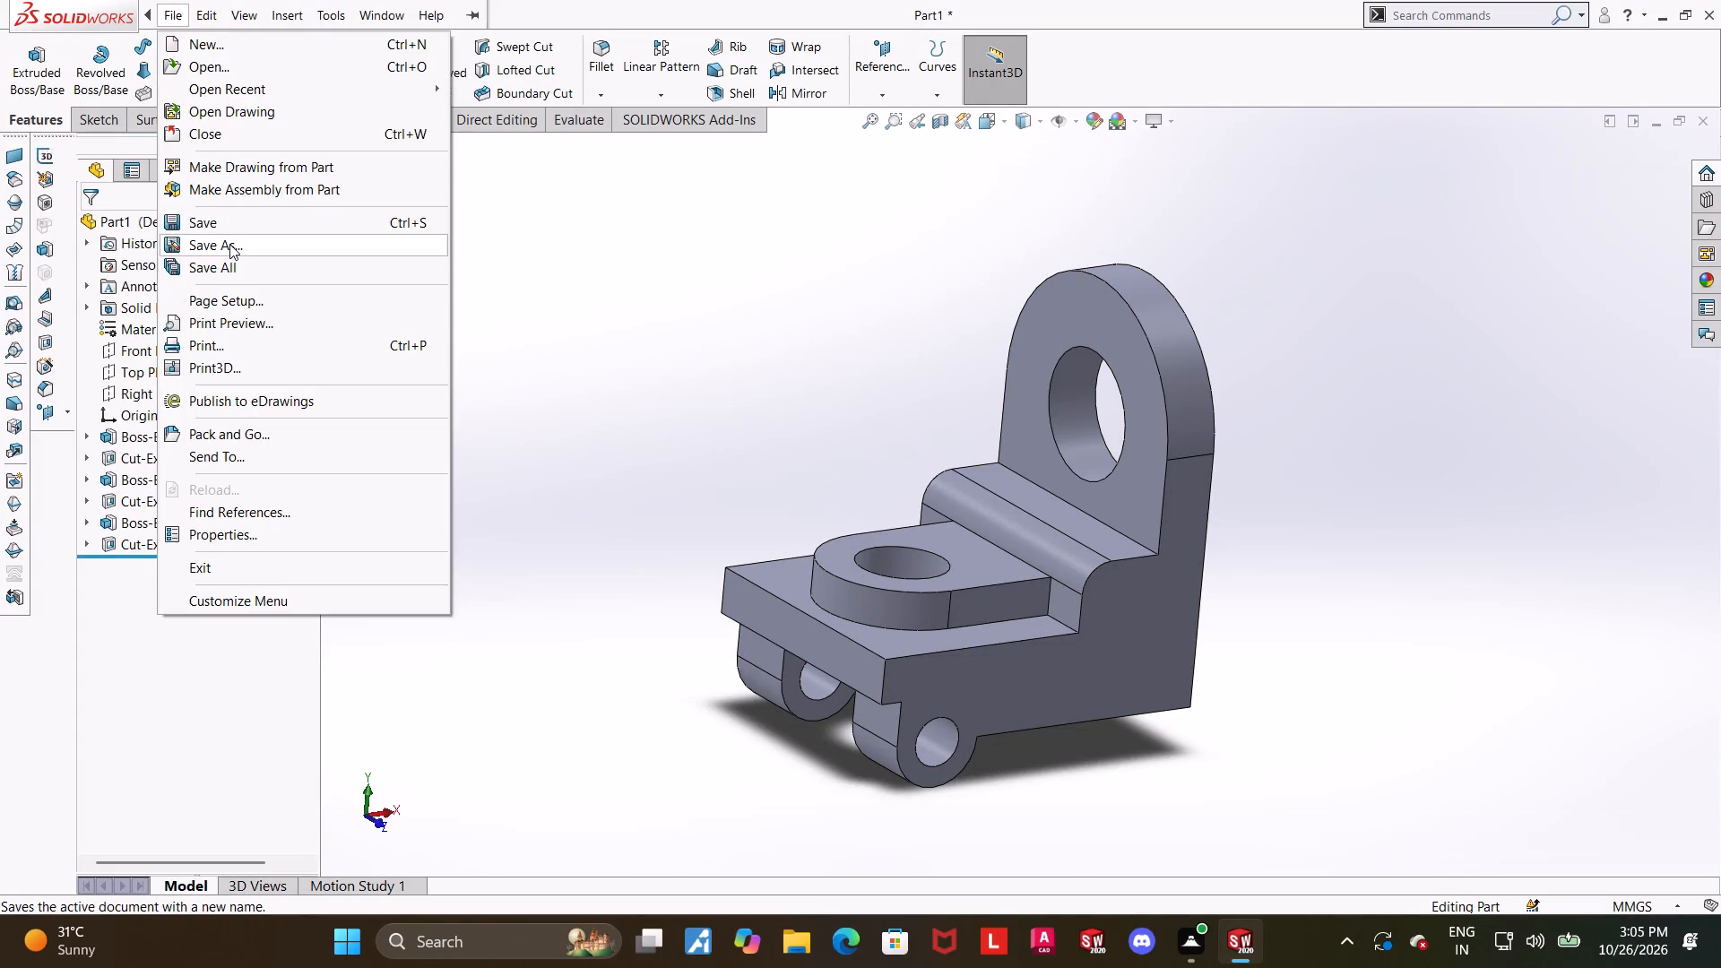
Save the part in the Downloads folder as a SOLIDWORKS Part file named "articulated rocker support".
click(229, 244)
text(articulated rocker support)
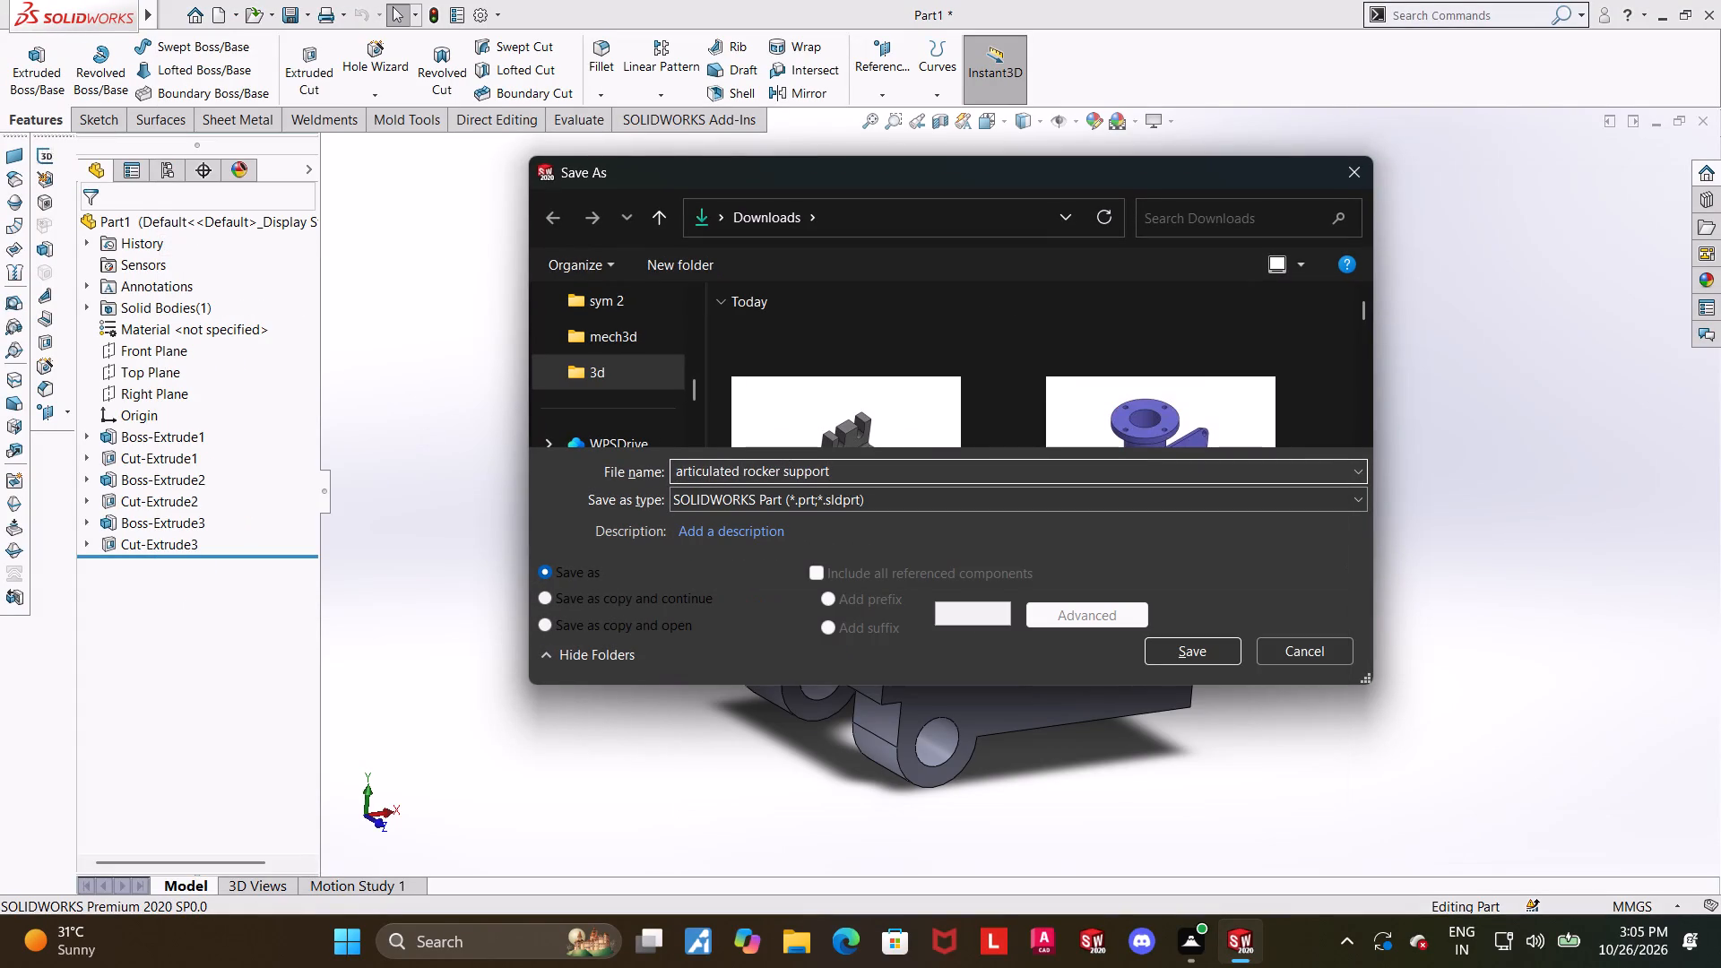
key(Return)
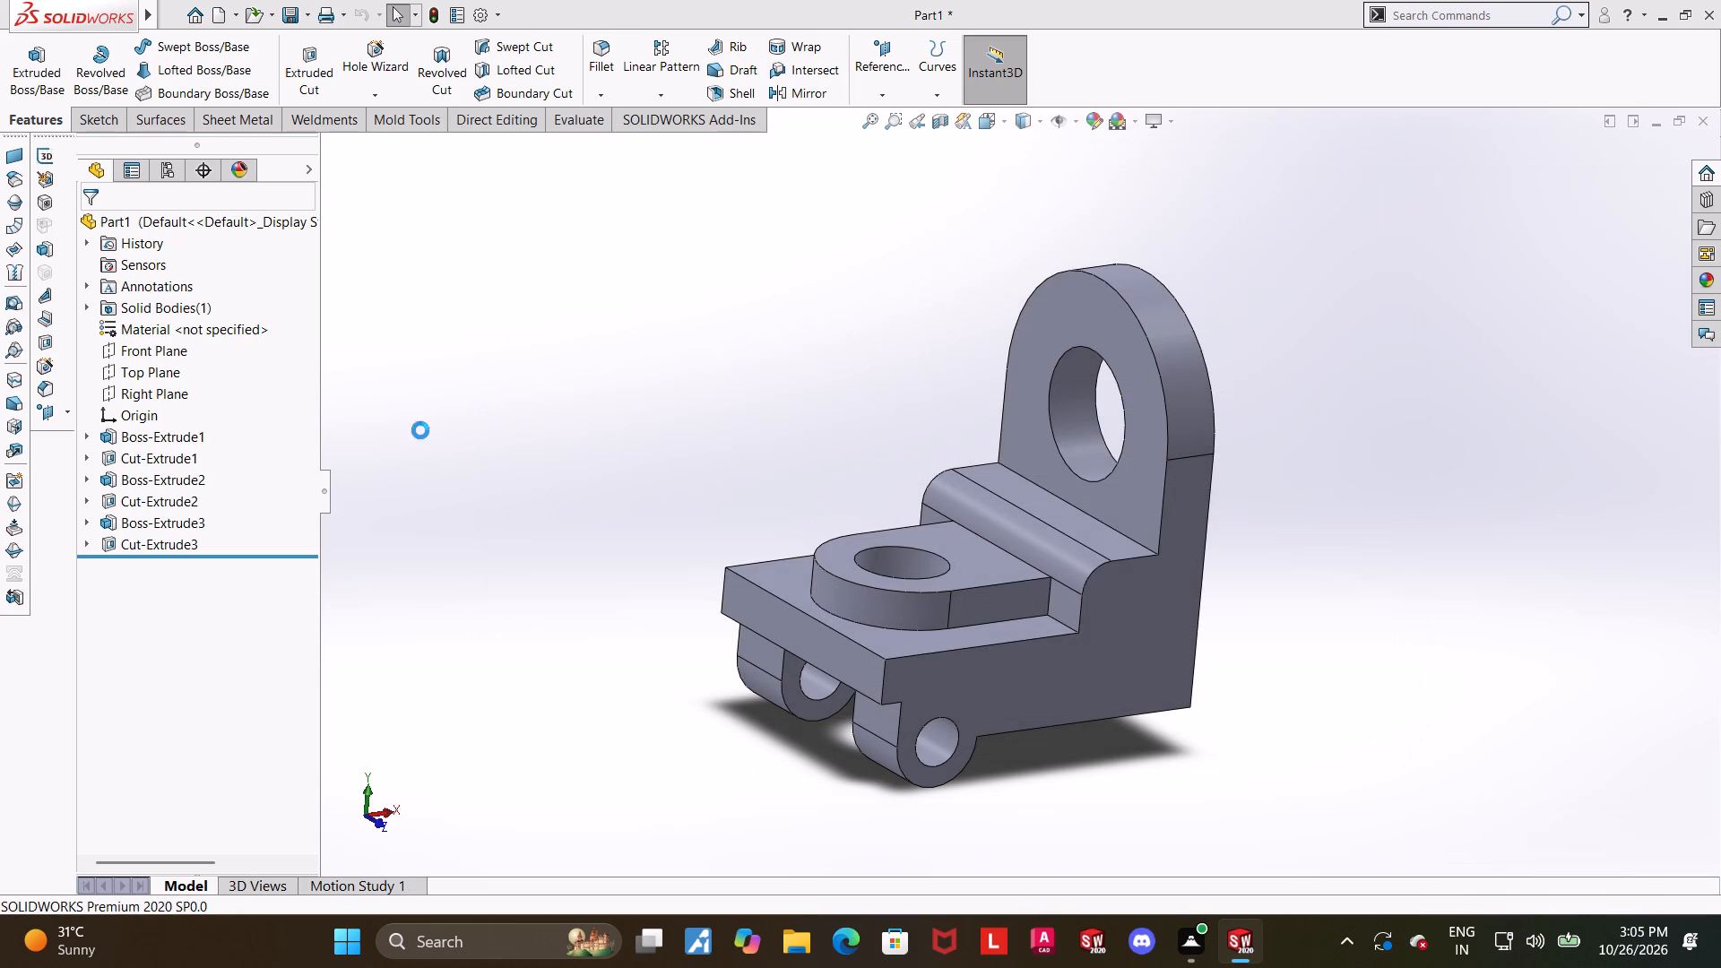
Save a copy of the articulated rocker support part in Adobe Portable Document Format (*.pdf).
click(245, 252)
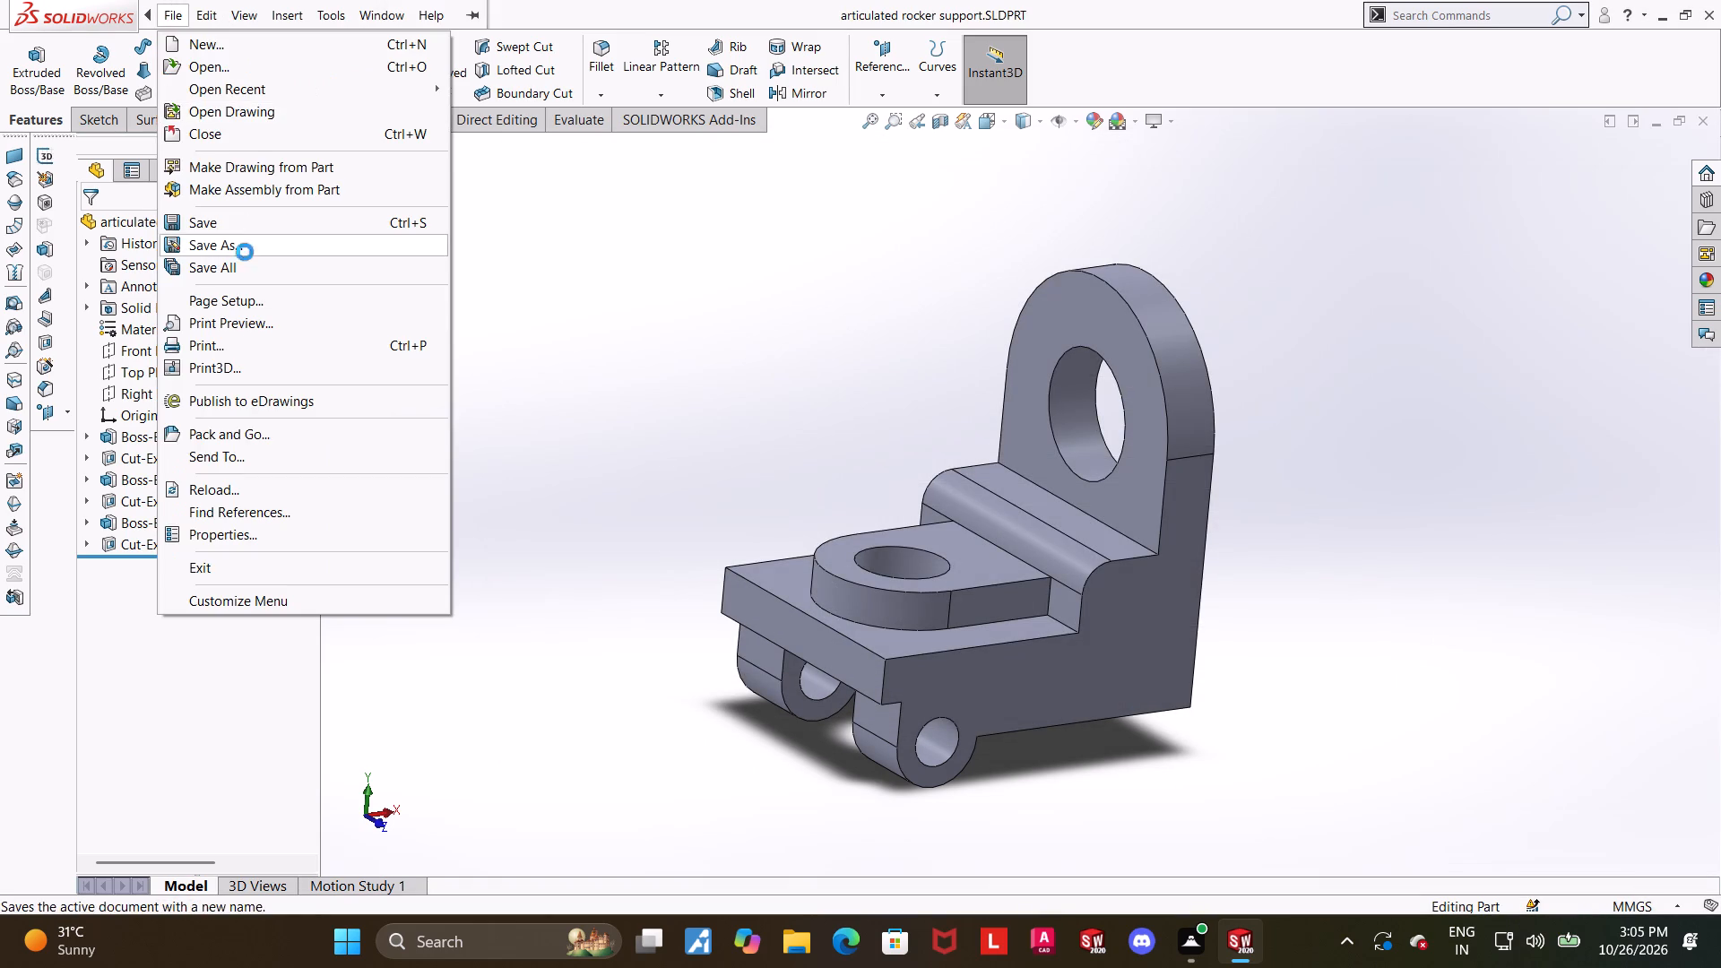
click(940, 494)
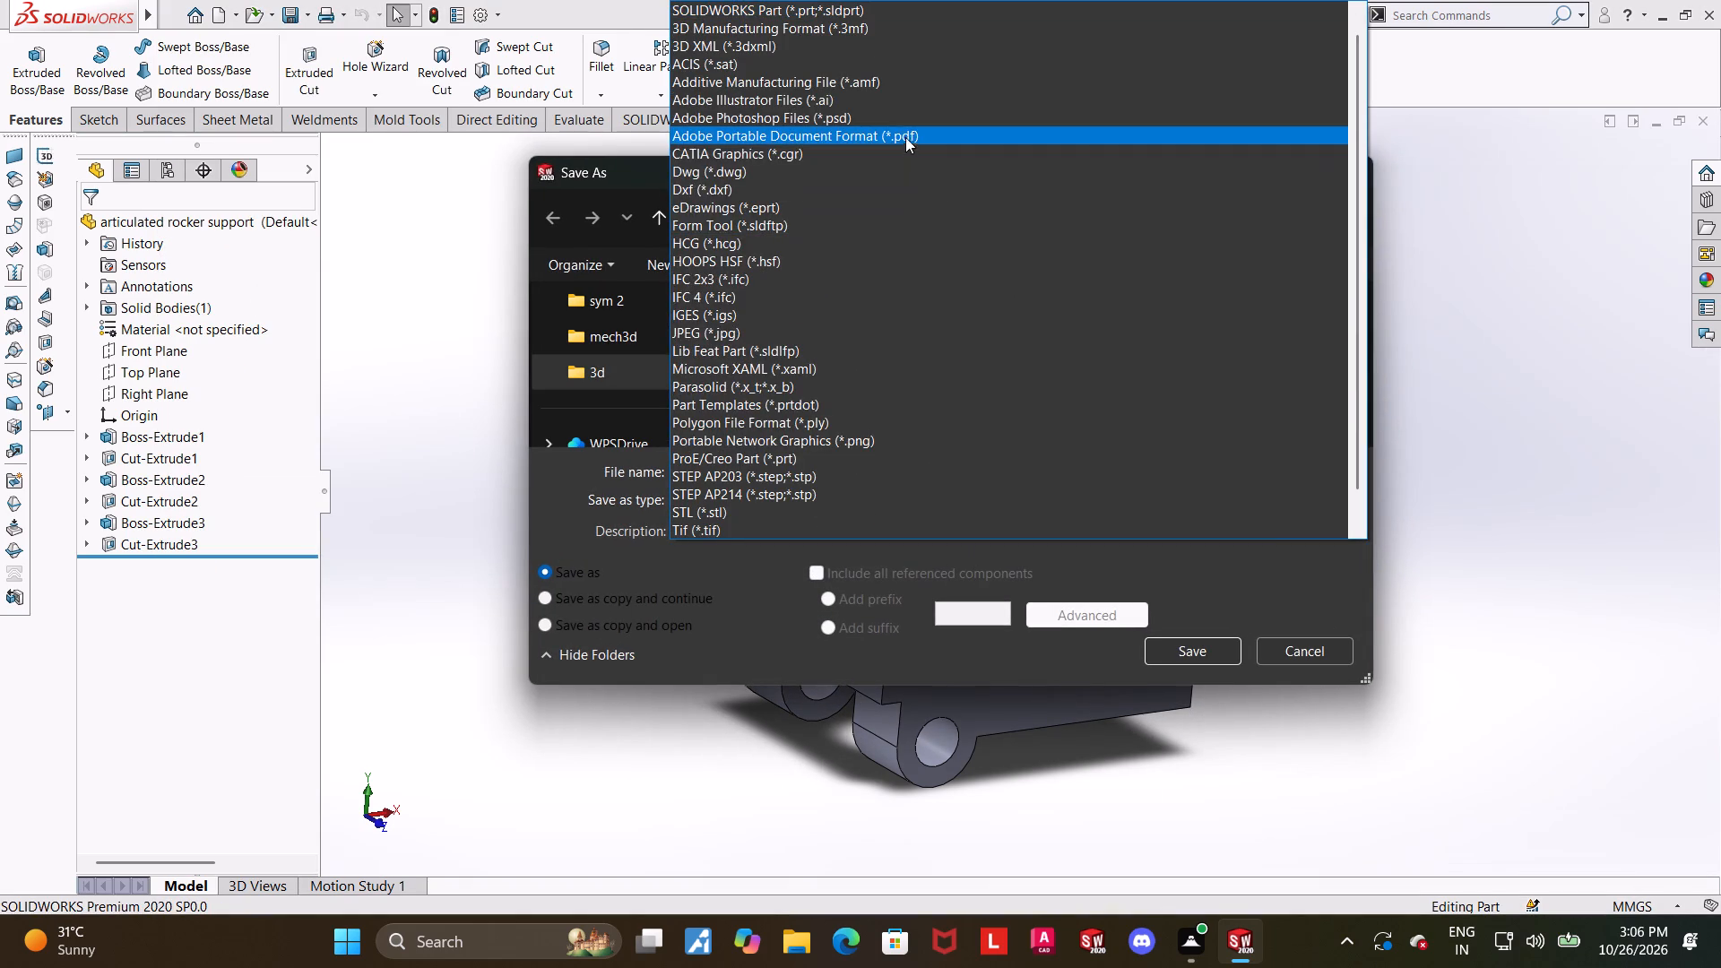
click(905, 134)
click(1194, 683)
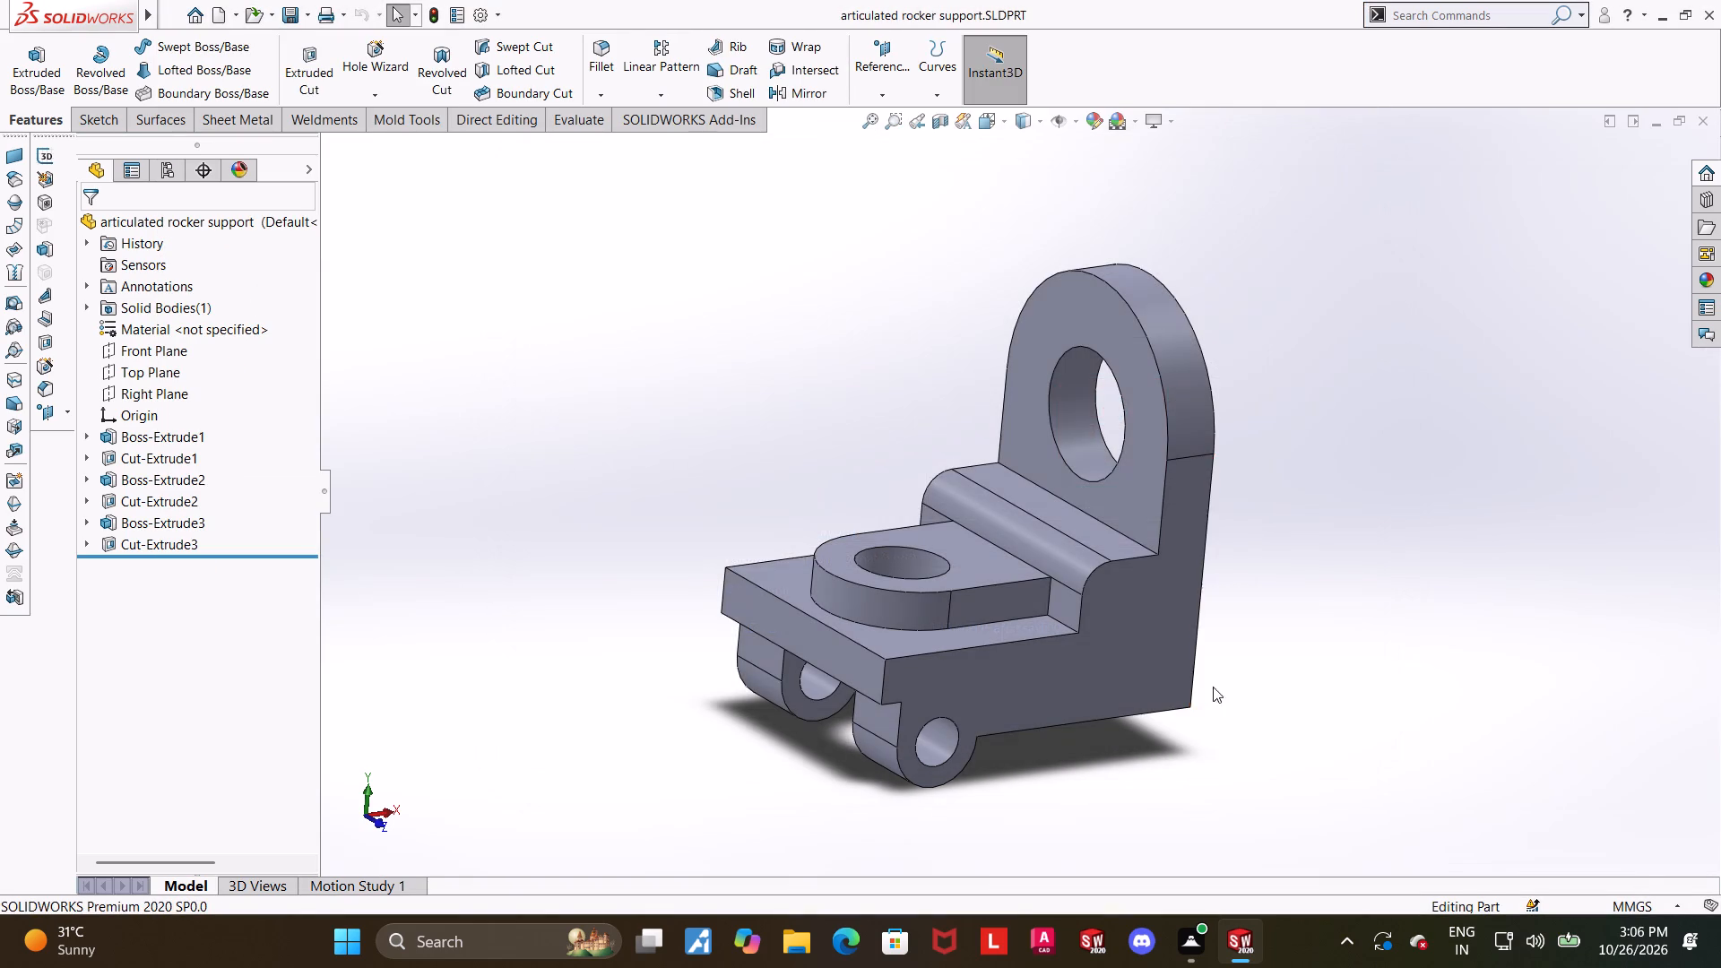